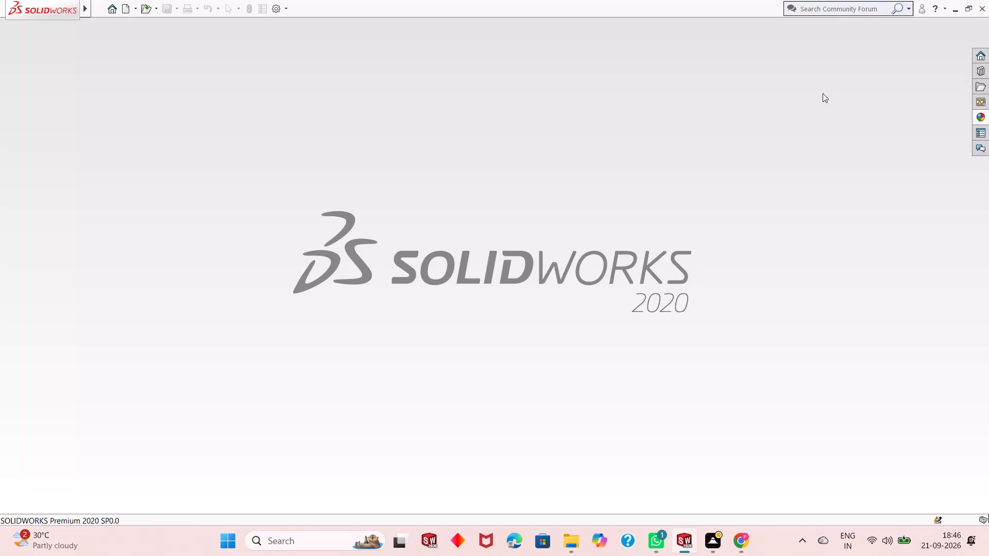
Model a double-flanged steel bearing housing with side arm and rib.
Create a new part document and start a sketch on the Top Plane.
left_click(124, 11)
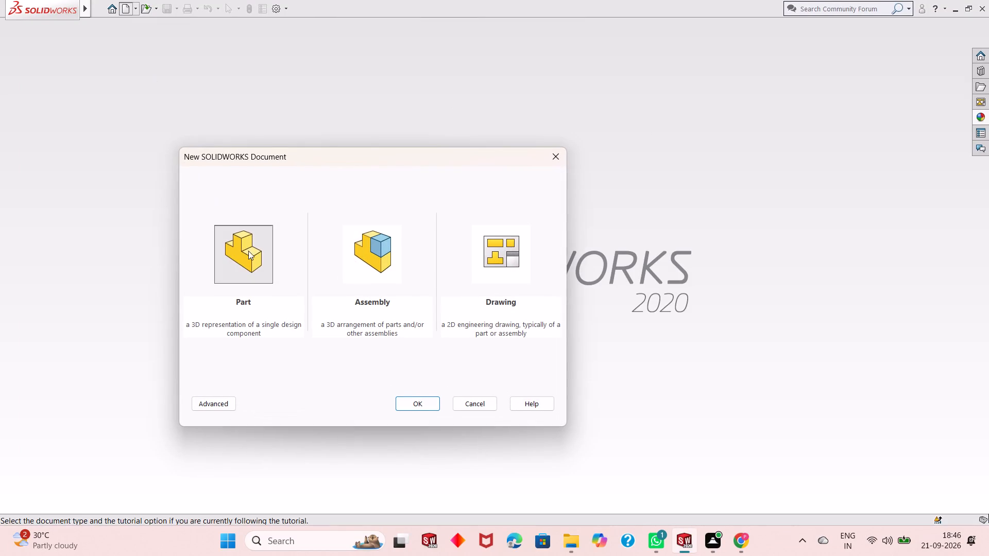
double_click(248, 257)
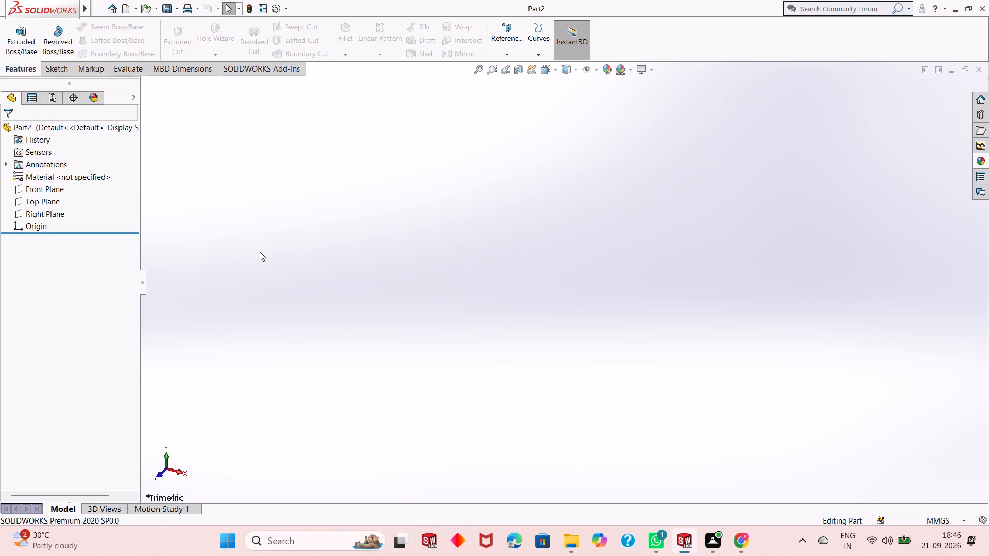
left_click(48, 200)
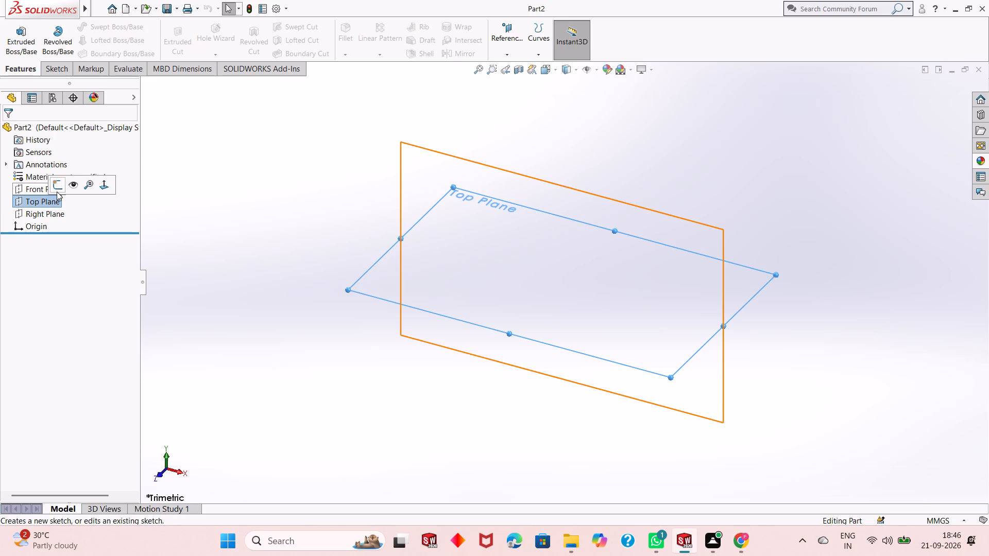
left_click(57, 190)
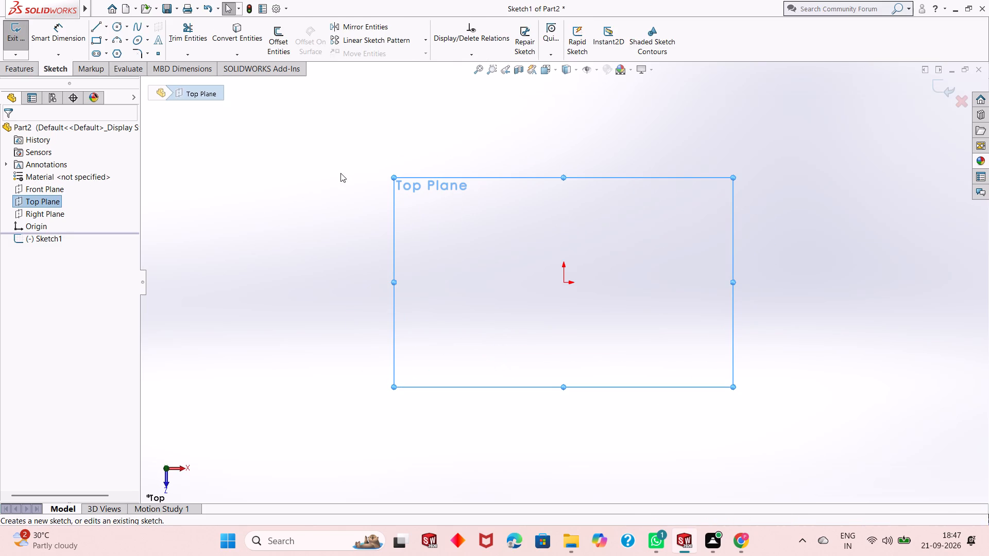
Sketch a circle of about 46 mm radius at the origin and one of about 33 mm radius horizontally aligned about 127 mm along +X.
left_click(119, 29)
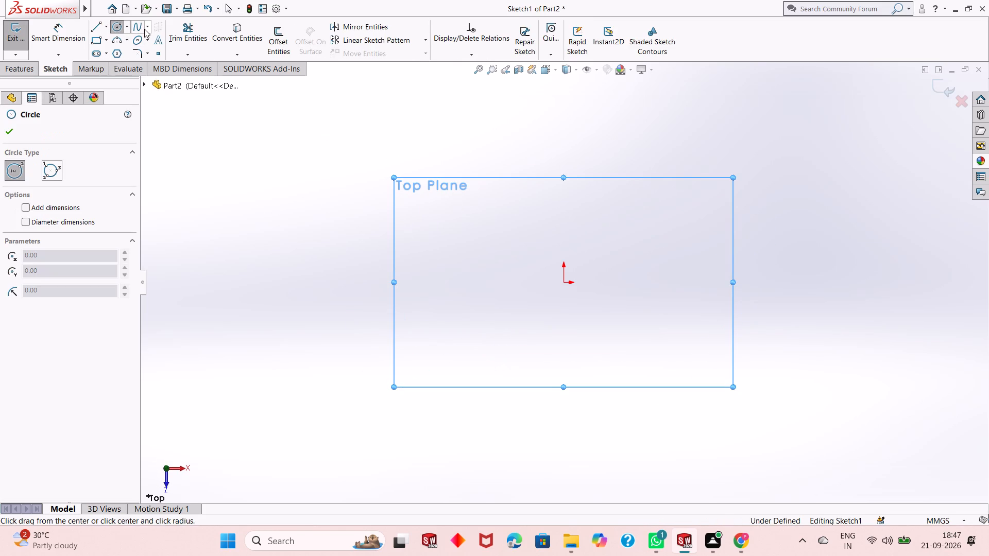
left_click(564, 283)
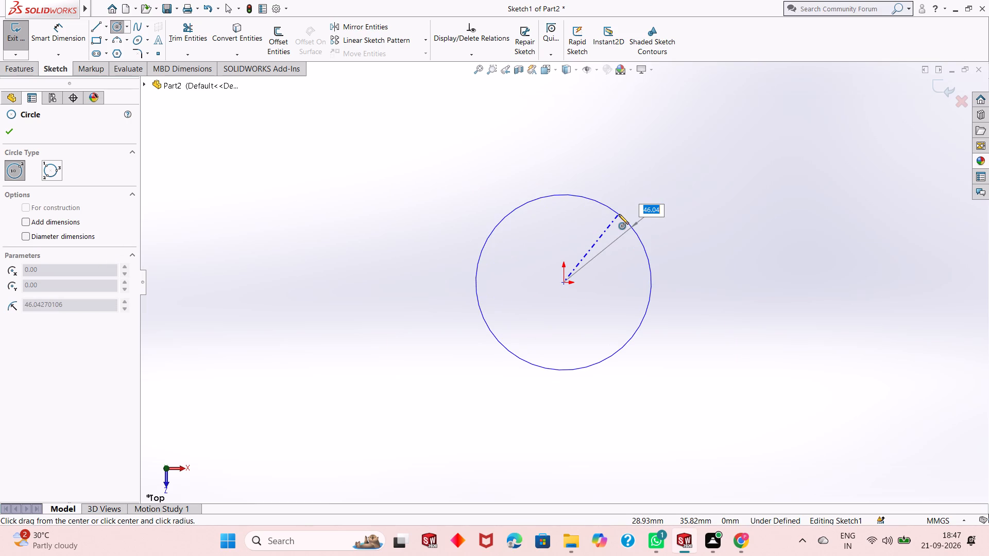
left_click(619, 214)
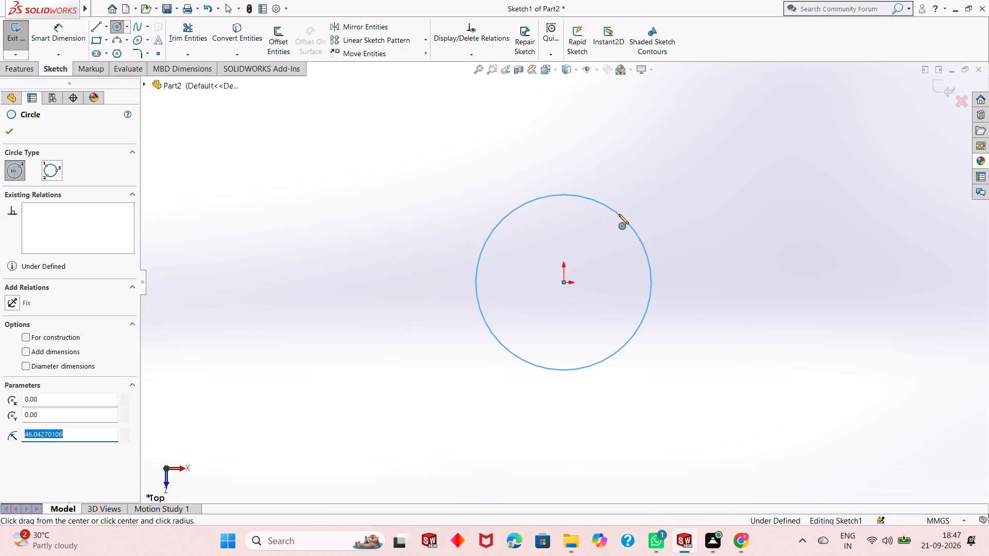
left_click(806, 281)
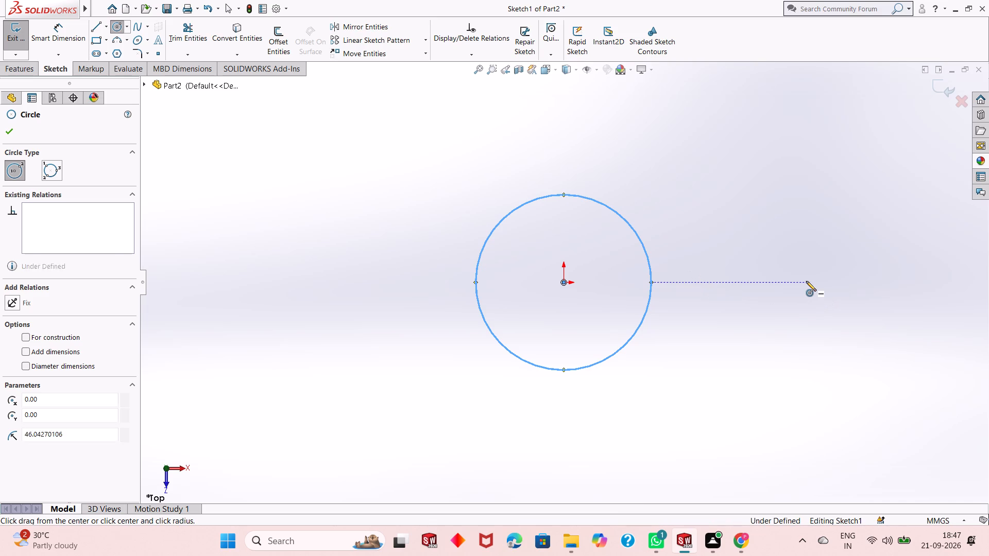
left_click(843, 232)
right_click(843, 232)
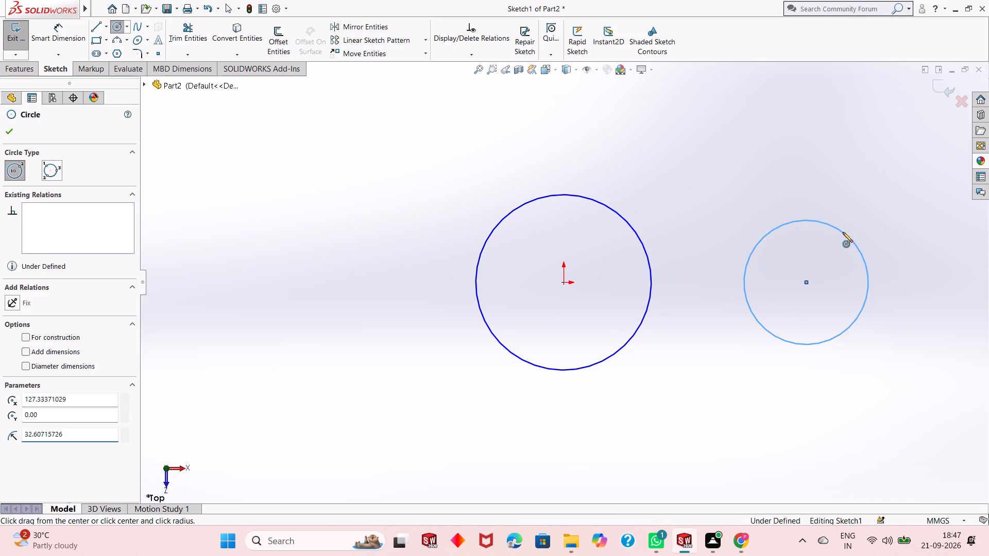
left_click(844, 239)
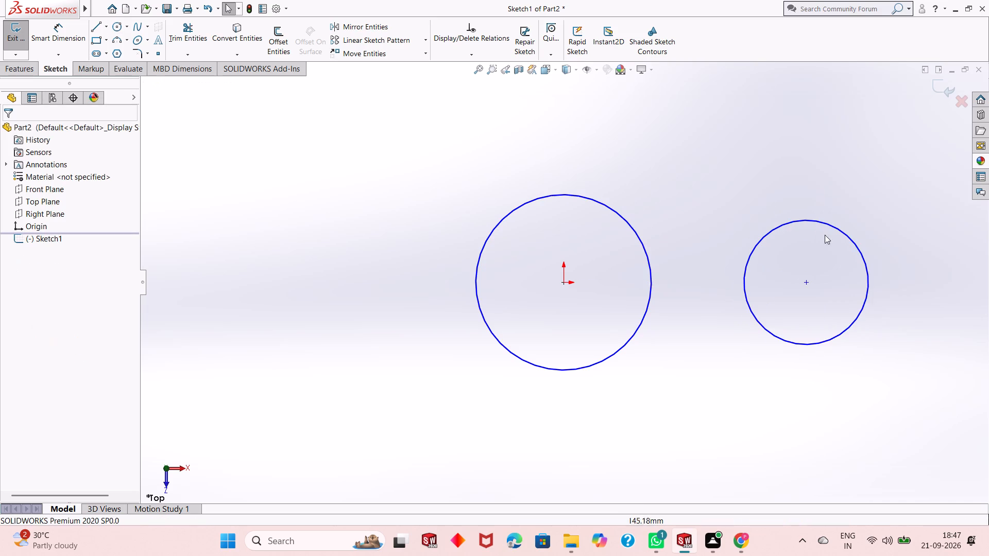
Dimension the circle at the origin with a diameter of 110 mm.
left_click(62, 37)
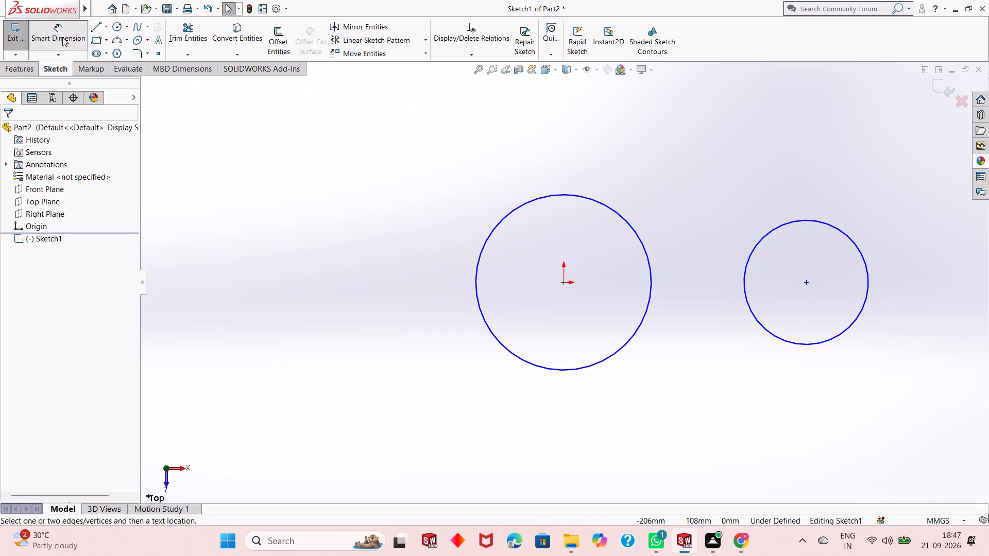
left_click(509, 354)
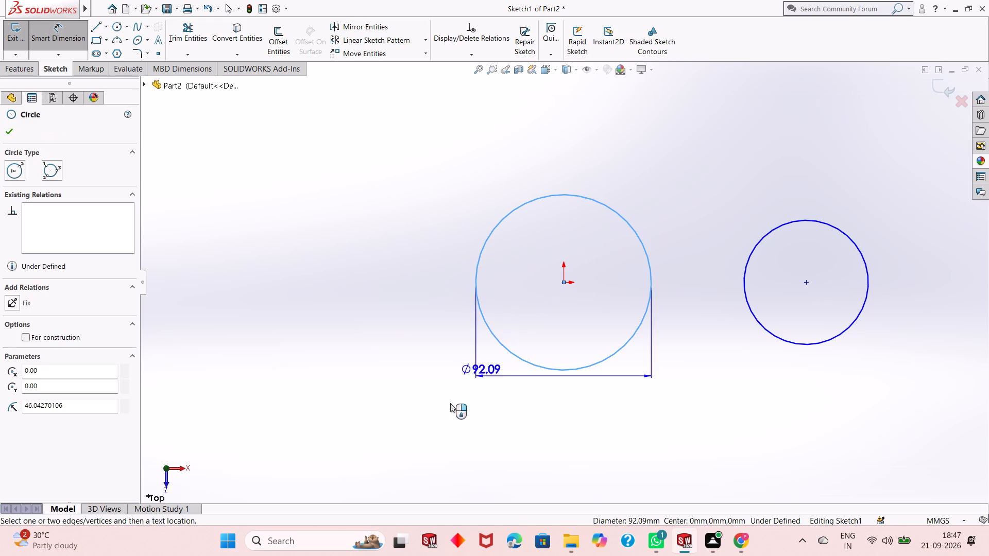
left_click(391, 432)
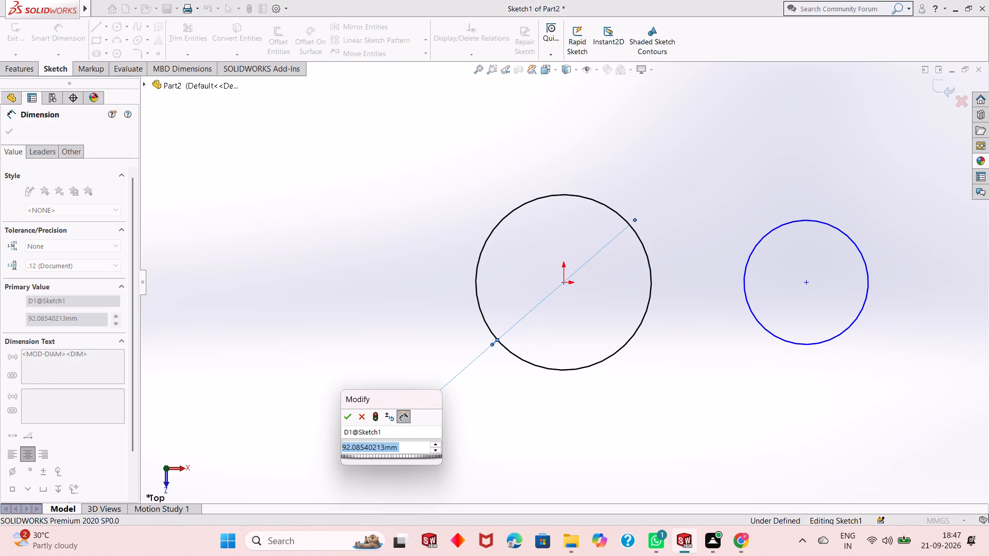
type("110")
key("Return")
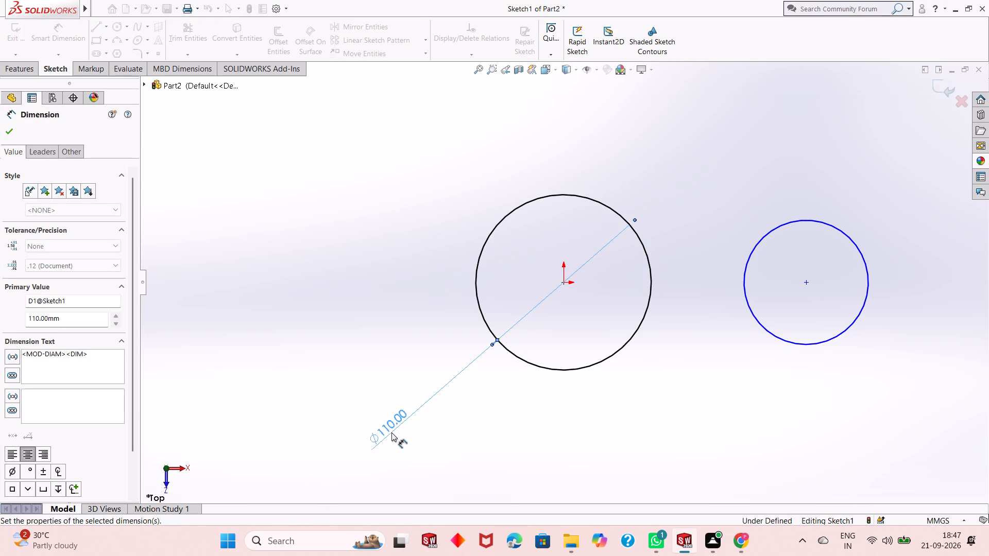
Dimension the smaller offset circle with a diameter of 80 mm.
left_click(793, 343)
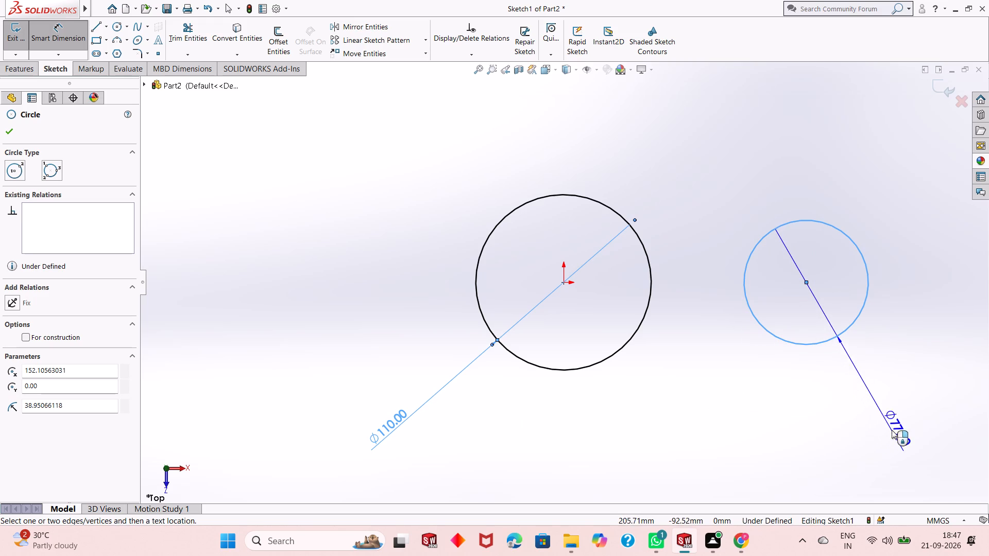
left_click(874, 405)
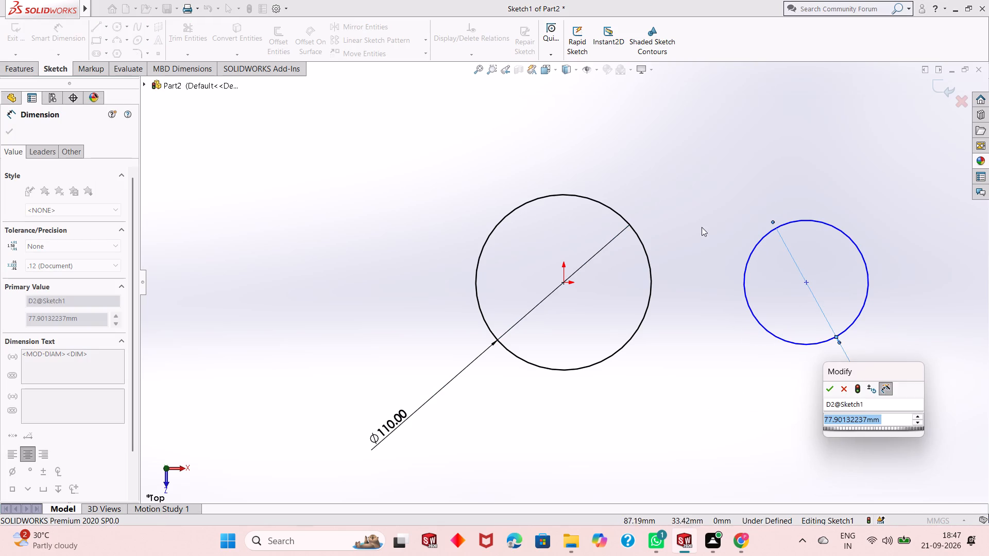
scroll(766, 283, "down", 2)
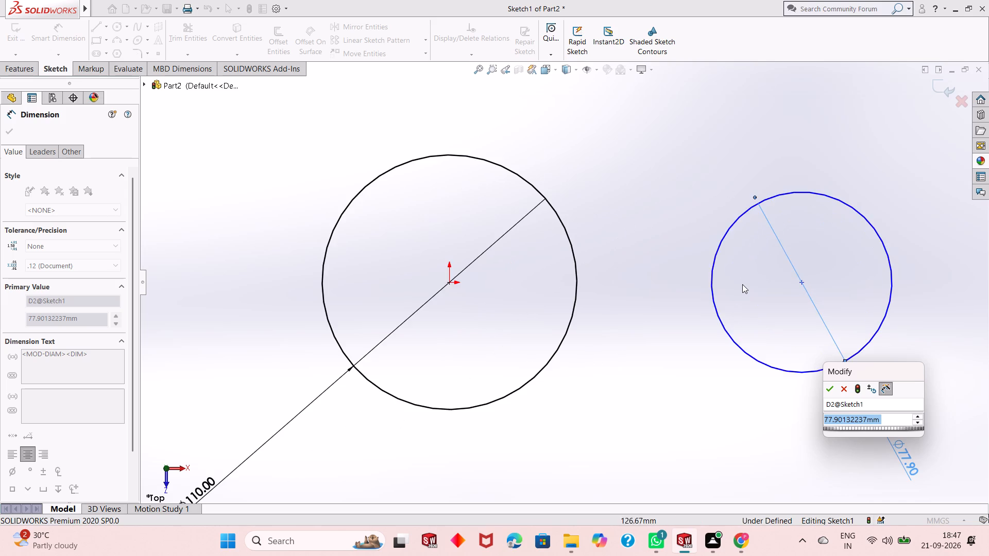
scroll(742, 284, "up", 2)
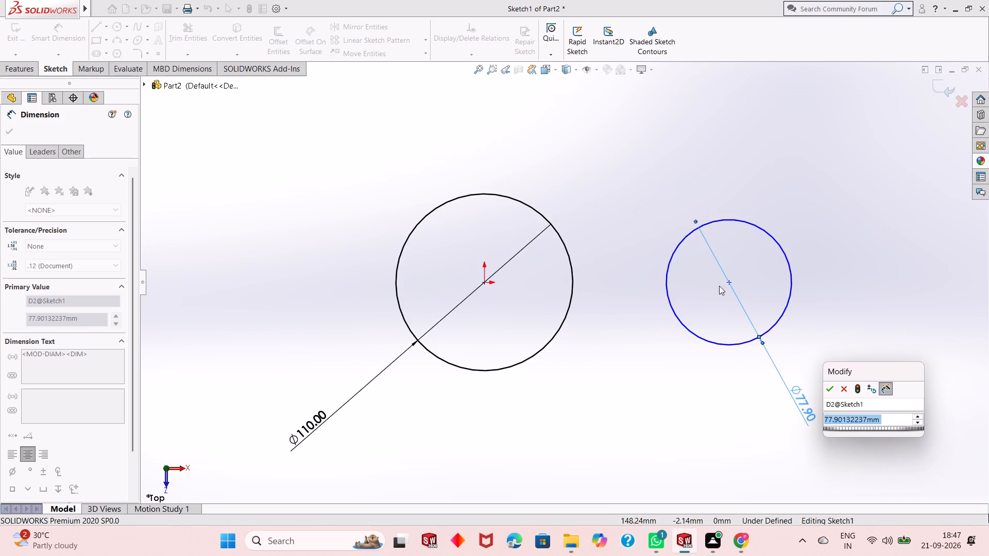
scroll(692, 288, "down", 2)
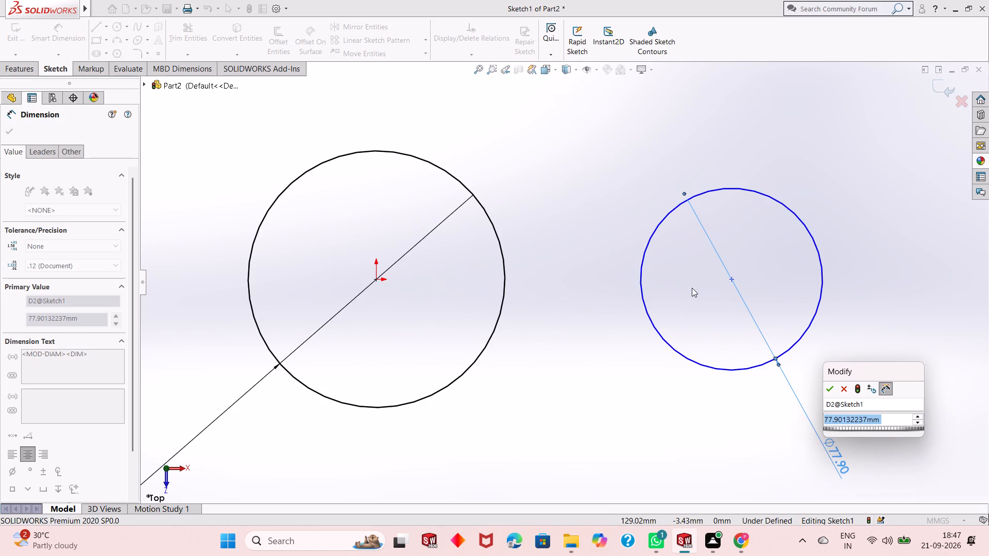
scroll(704, 300, "down", 2)
scroll(704, 300, "up", 2)
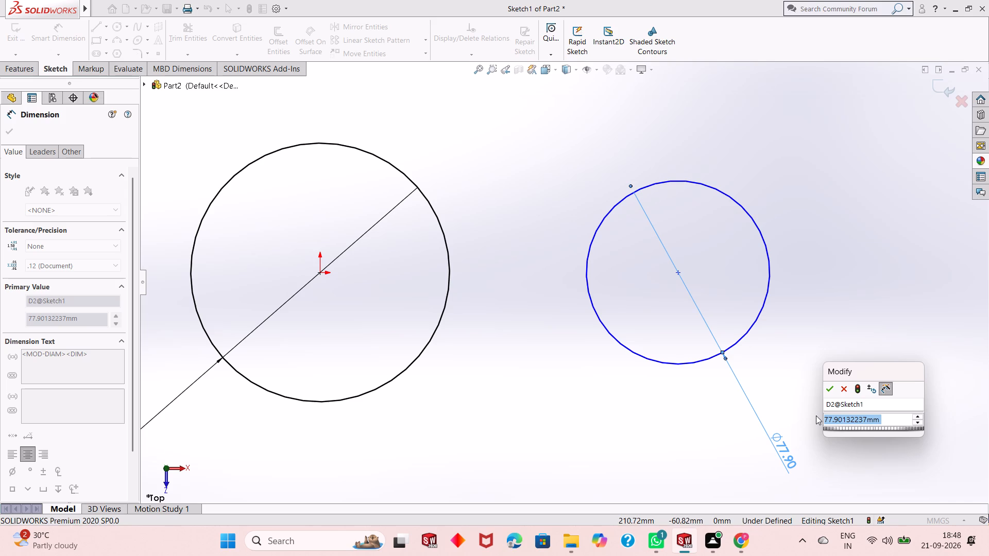
type("80")
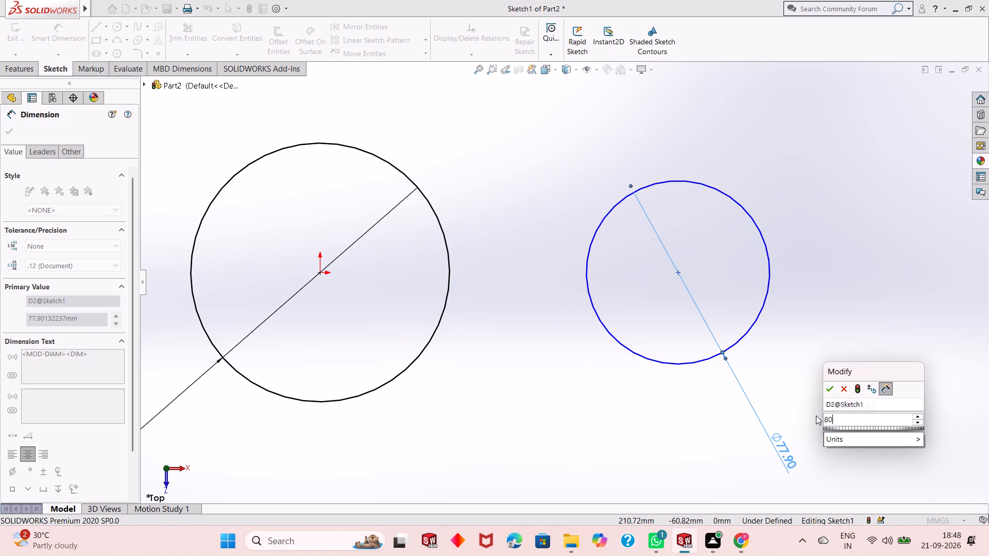
key("Return")
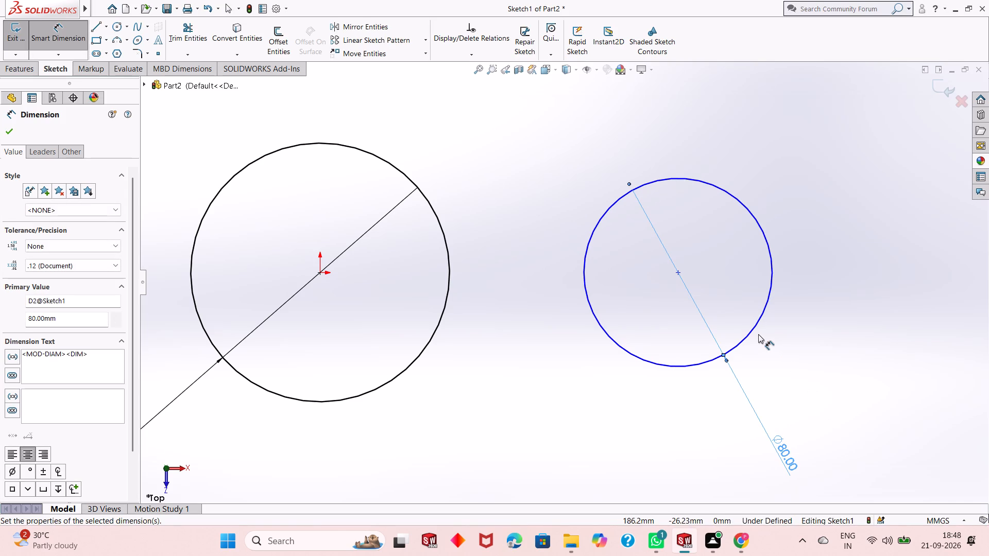
Sketch a horizontal line about 126 mm long from the 80 mm circle's upper quadrant point to inside the 110 mm circle.
left_click(95, 26)
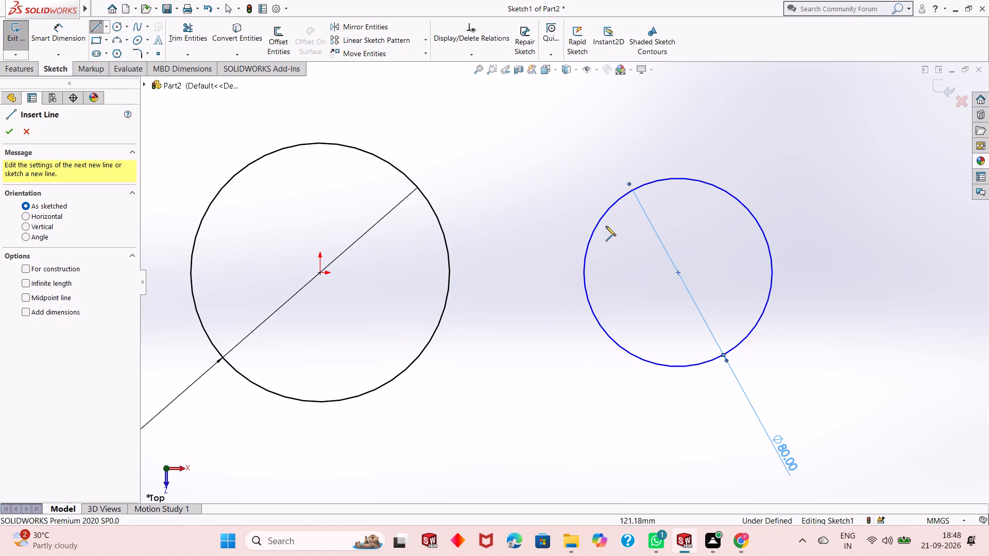
left_click(677, 178)
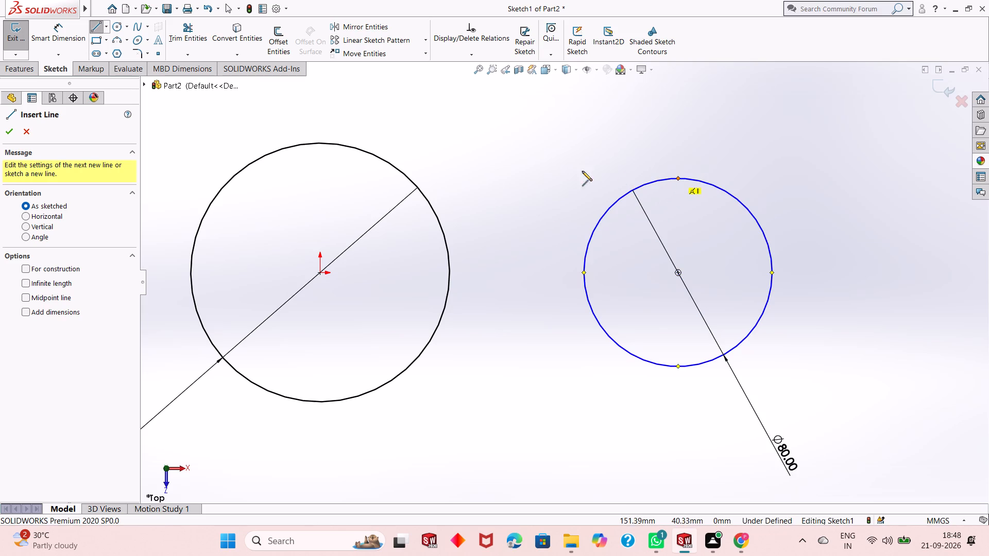
left_click(381, 177)
right_click(381, 177)
left_click(395, 180)
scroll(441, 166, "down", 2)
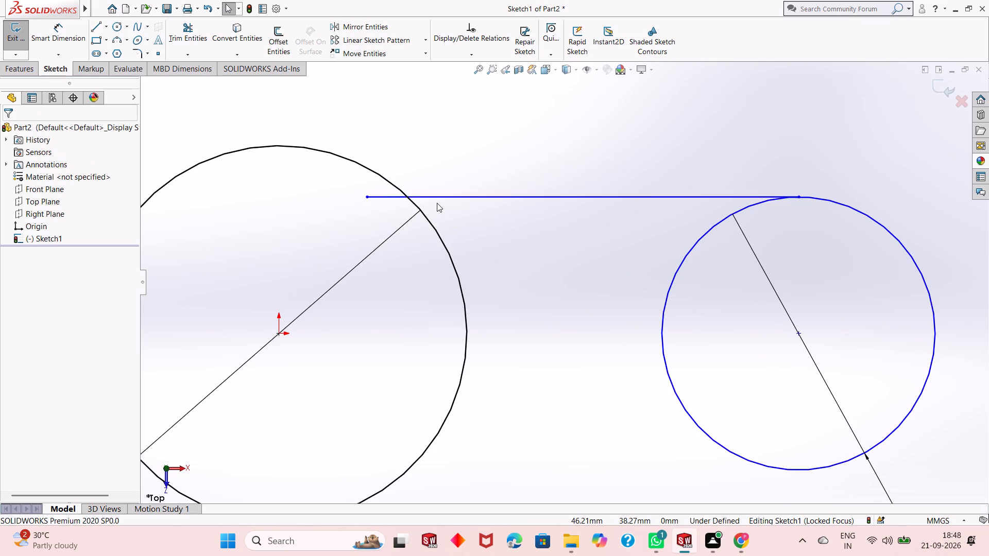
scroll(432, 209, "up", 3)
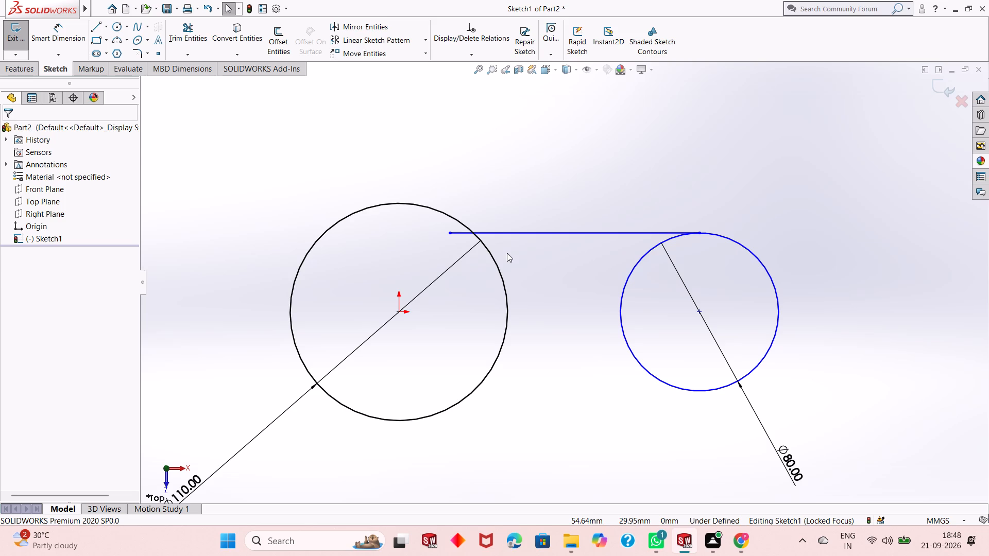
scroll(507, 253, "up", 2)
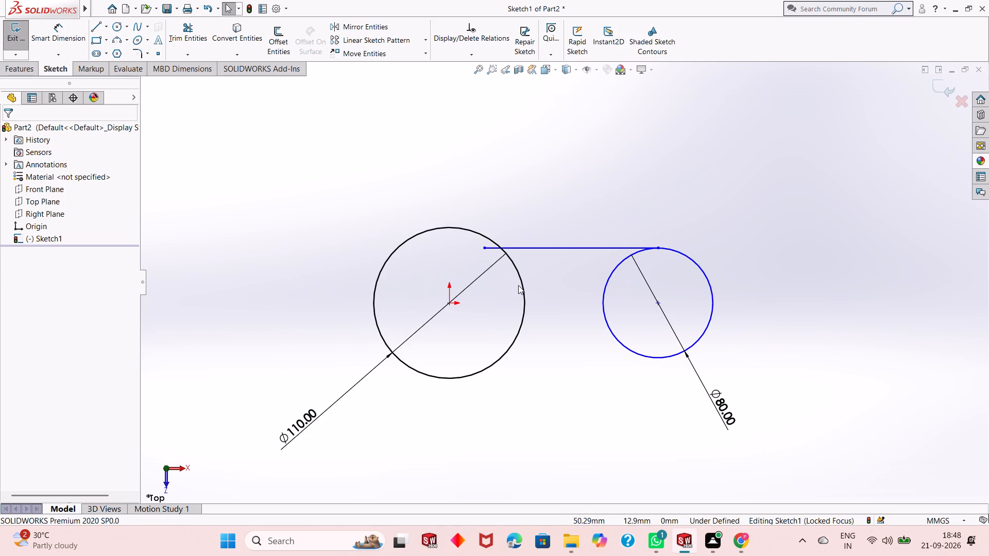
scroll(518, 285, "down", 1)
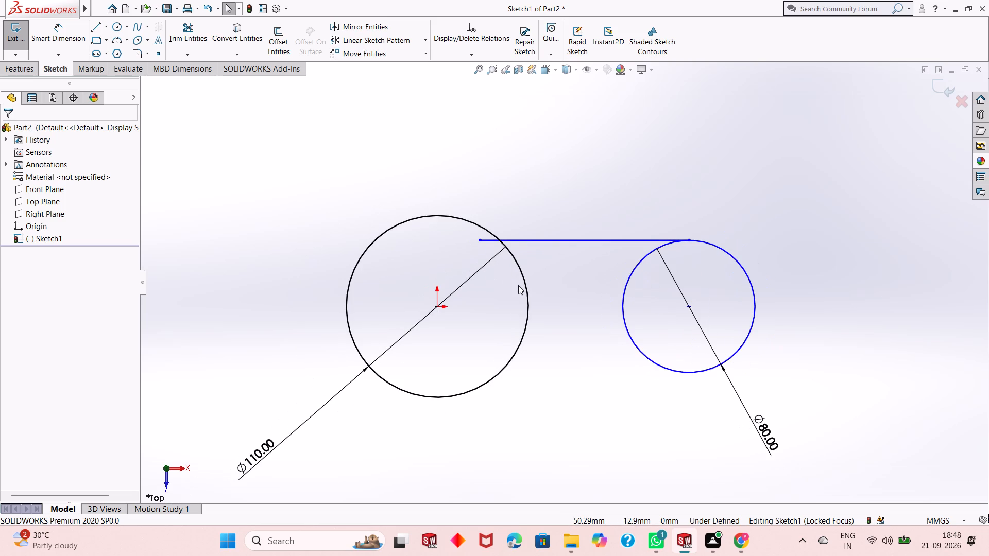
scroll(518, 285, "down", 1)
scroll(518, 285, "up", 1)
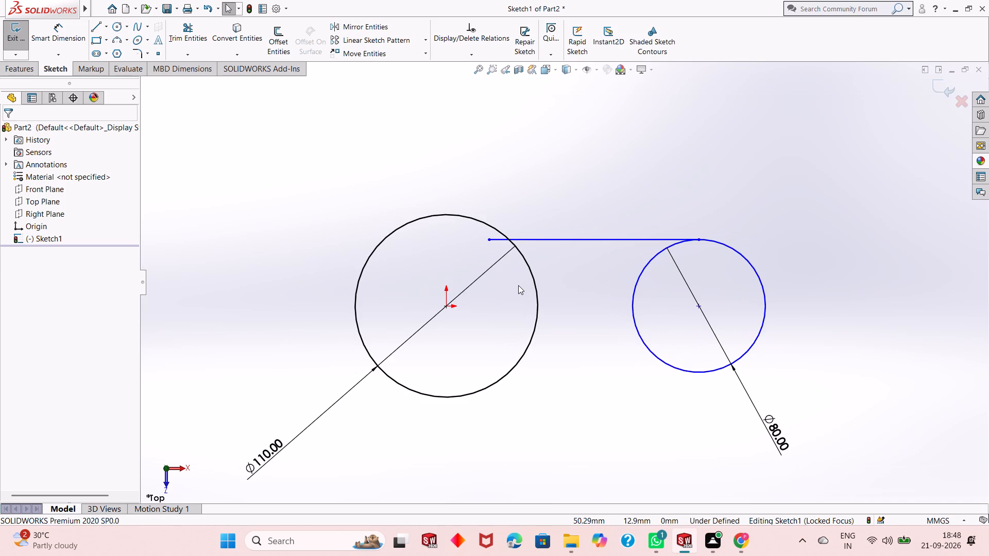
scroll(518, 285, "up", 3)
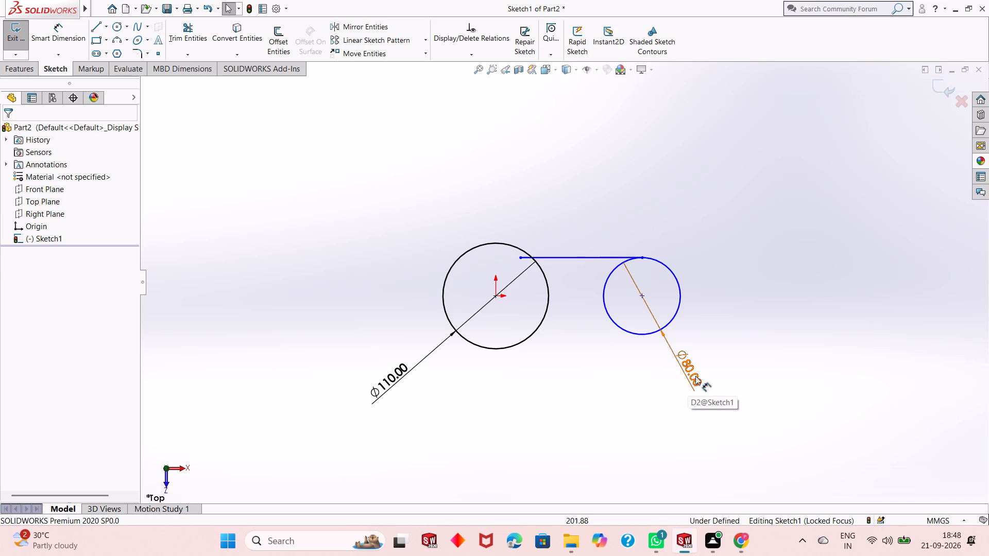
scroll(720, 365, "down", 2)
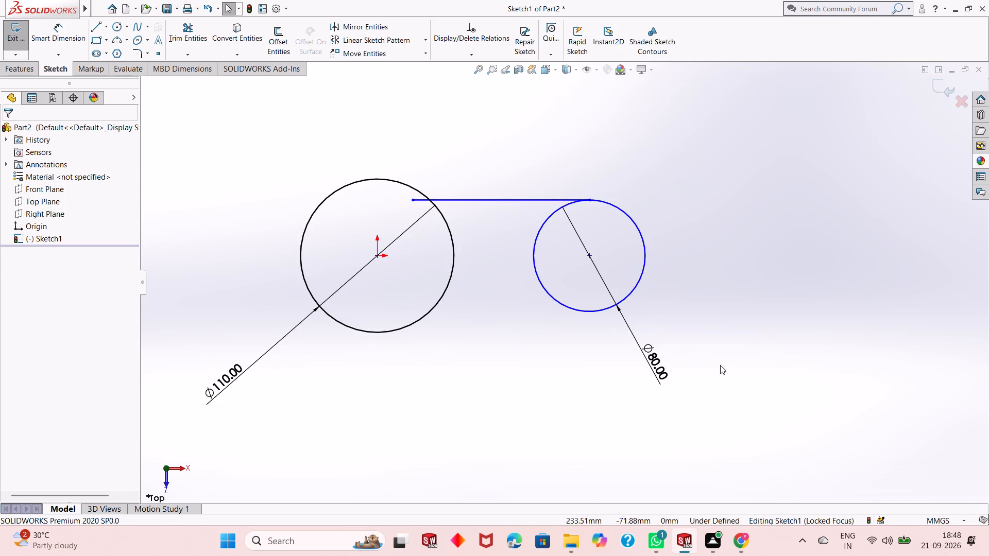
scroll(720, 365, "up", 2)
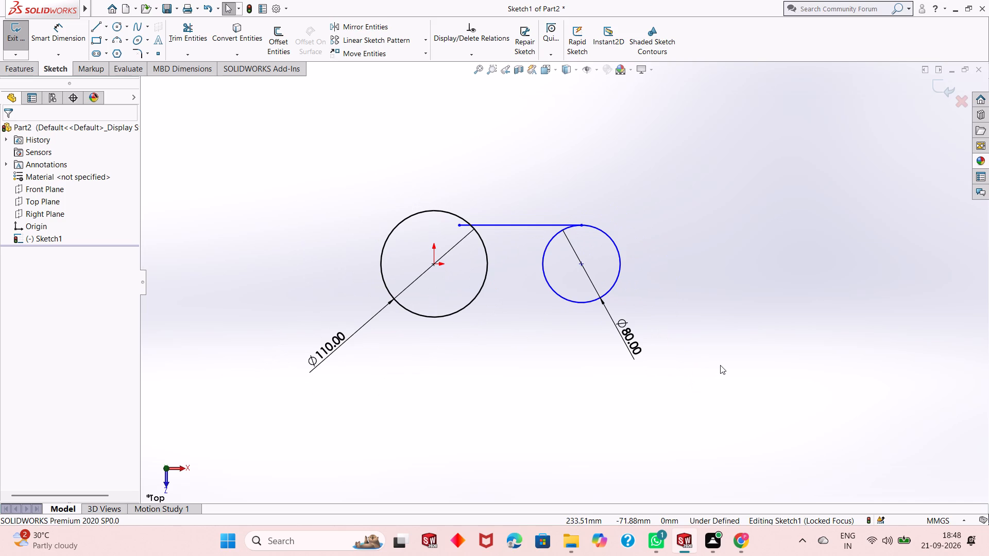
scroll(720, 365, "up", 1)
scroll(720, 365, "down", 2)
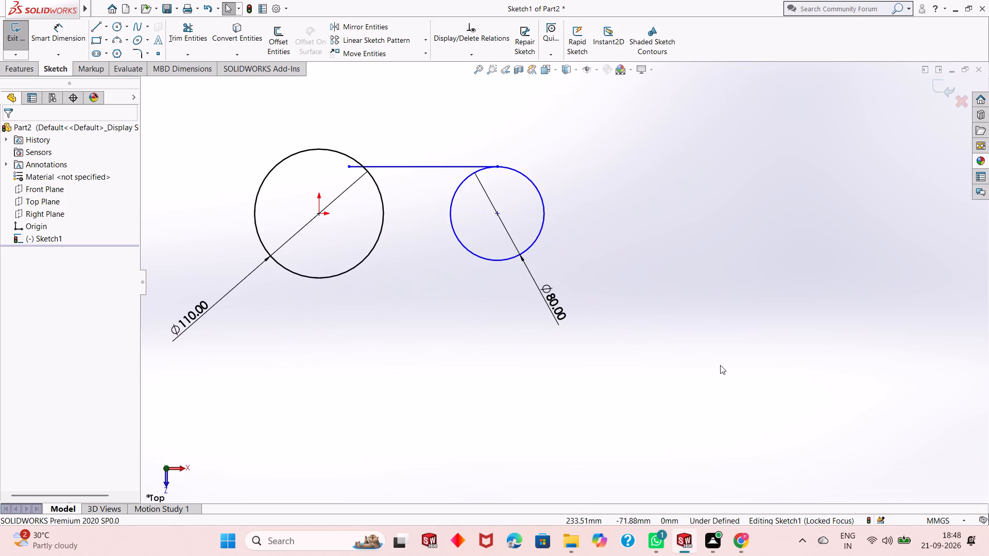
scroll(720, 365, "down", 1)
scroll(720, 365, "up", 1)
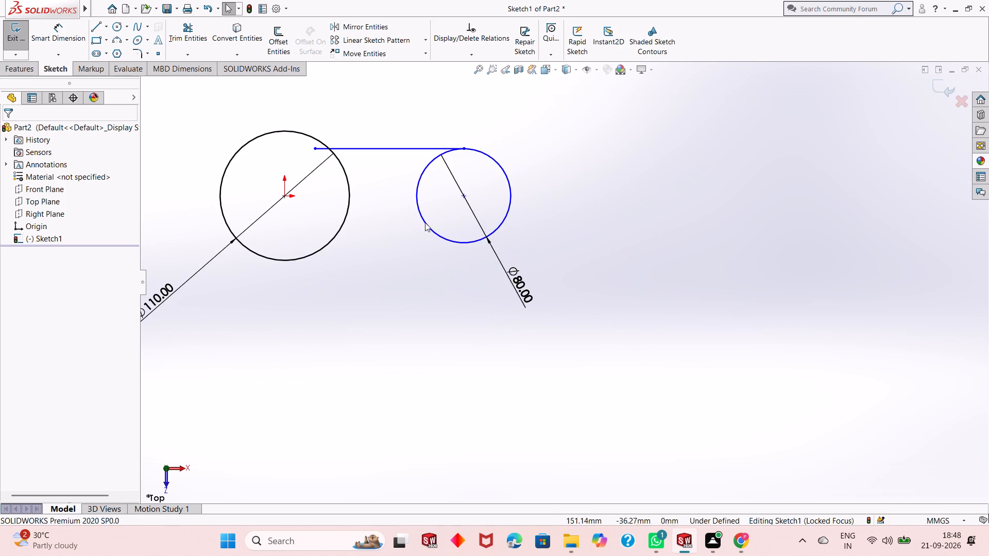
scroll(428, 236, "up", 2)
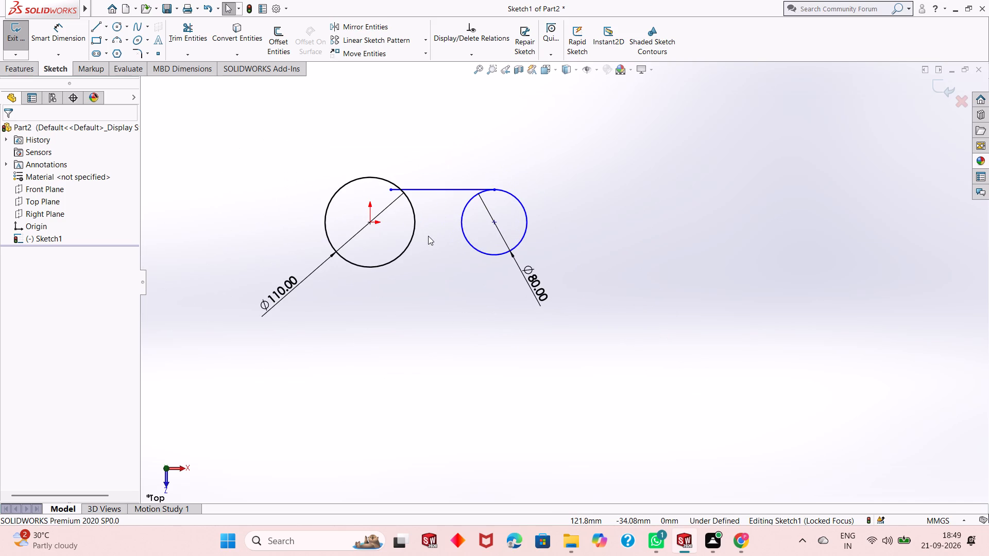
Undo the line sketched from the 80 mm circle to the 110 mm circle.
left_click(94, 28)
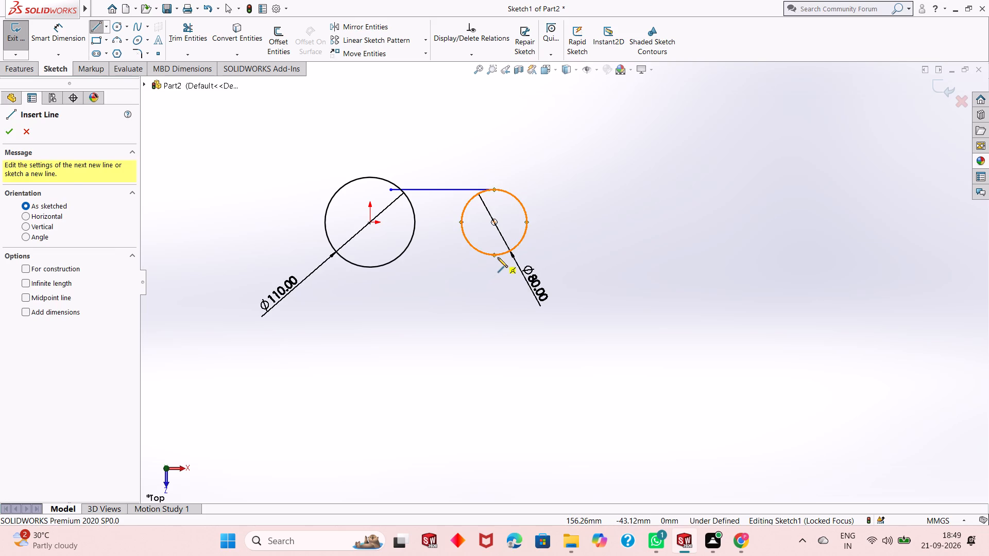
key("Escape")
scroll(371, 185, "down", 3)
scroll(460, 236, "down", 2)
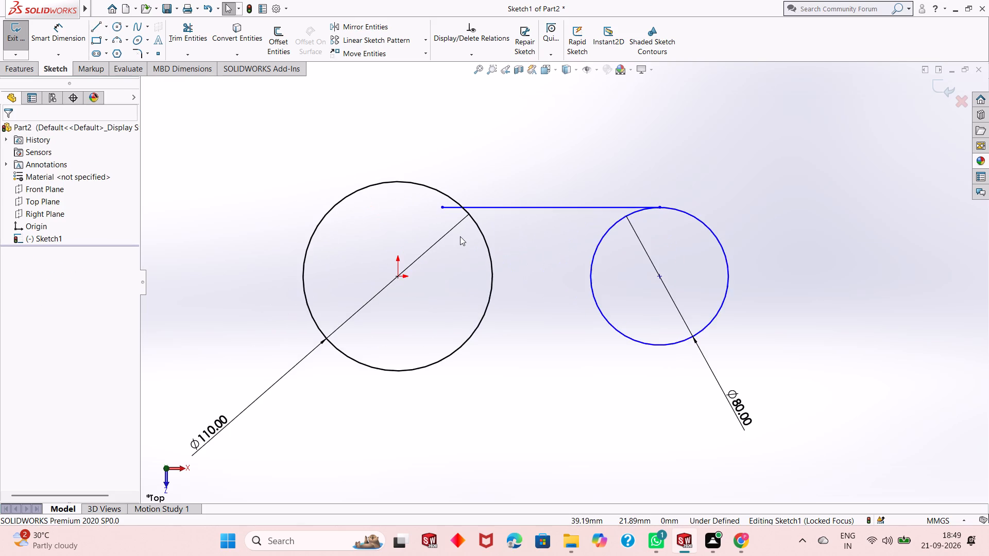
key("ctrl+z")
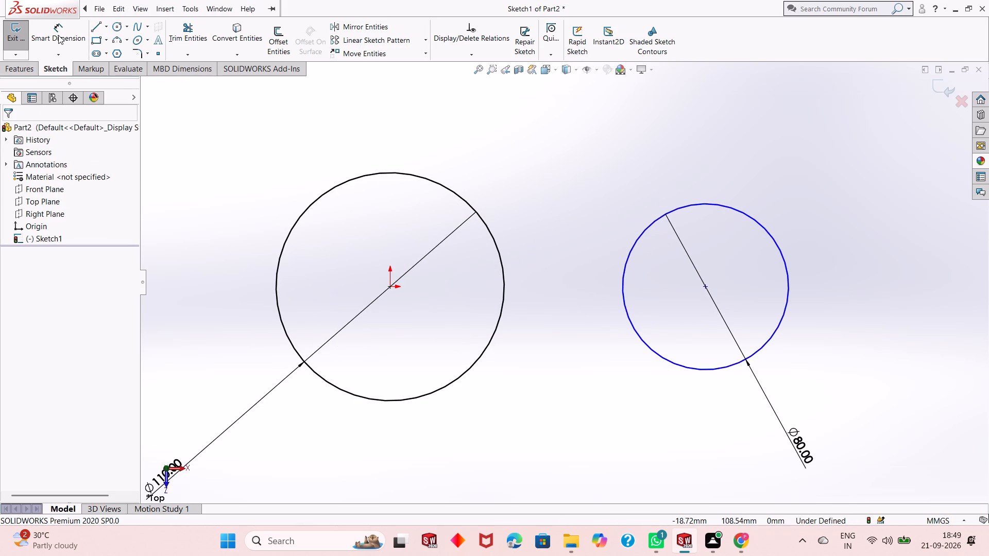
Dimension the horizontal distance between the origin and the 80 mm circle's centre as 160 mm.
left_click(57, 38)
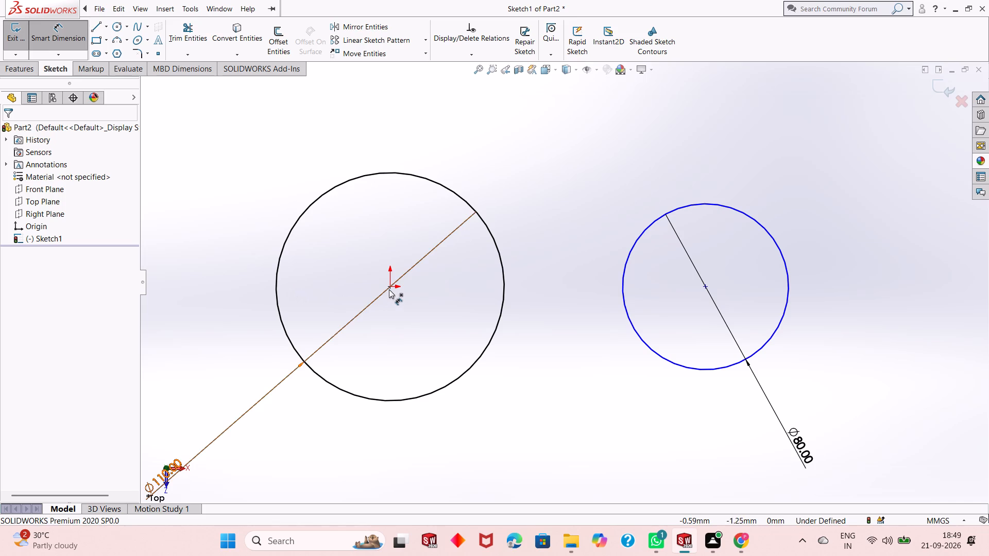
left_click(389, 288)
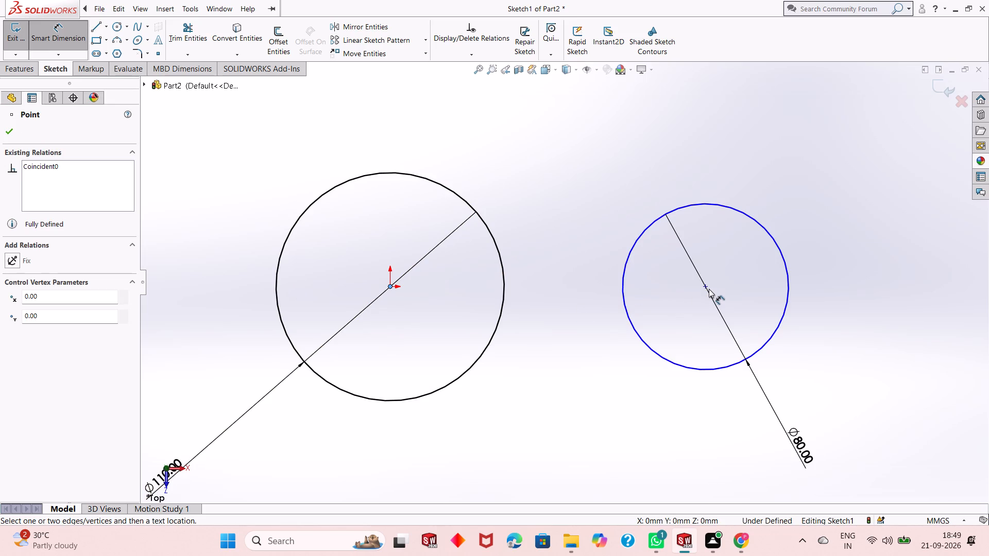
left_click(707, 287)
left_click(628, 428)
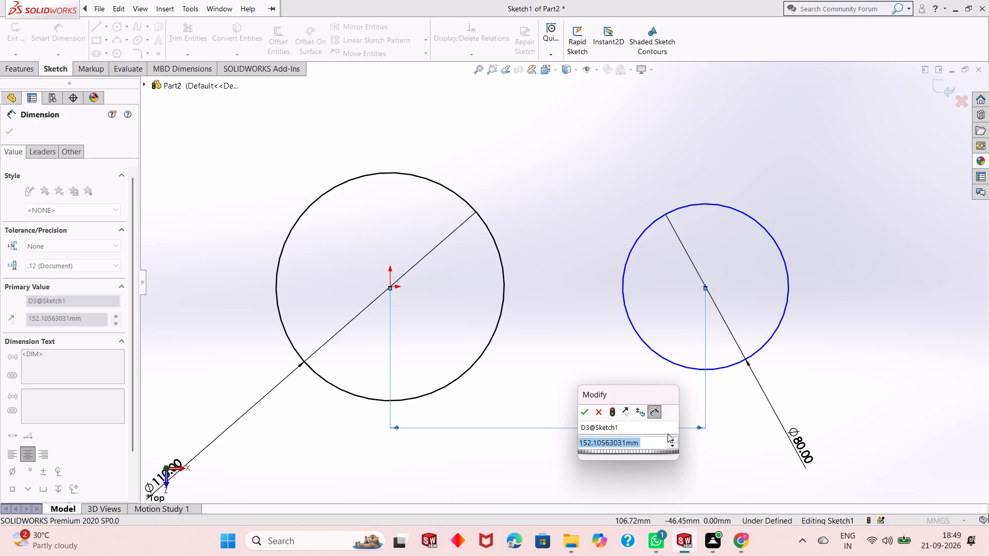
scroll(618, 305, "down", 3)
scroll(586, 315, "up", 3)
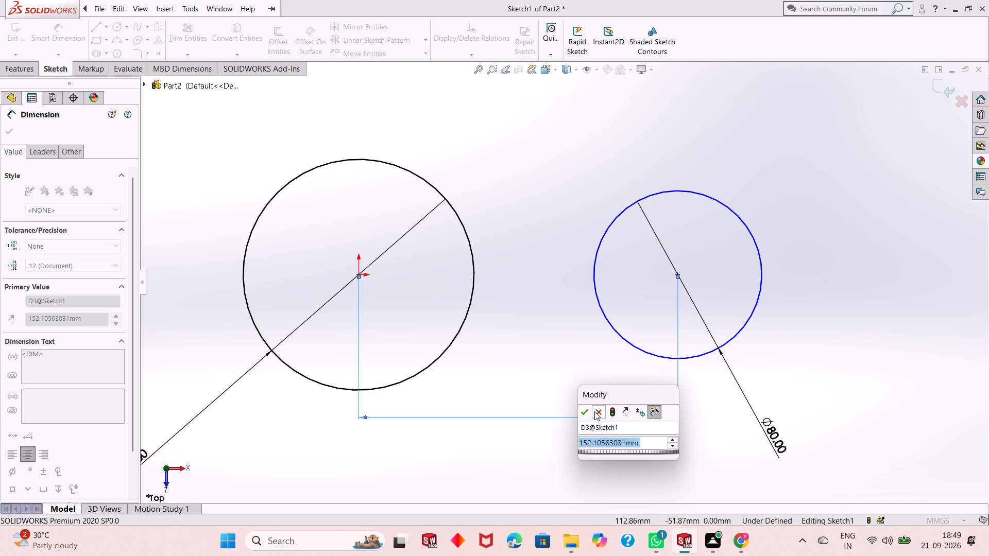
scroll(584, 425, "up", 3)
type("160")
key("Return")
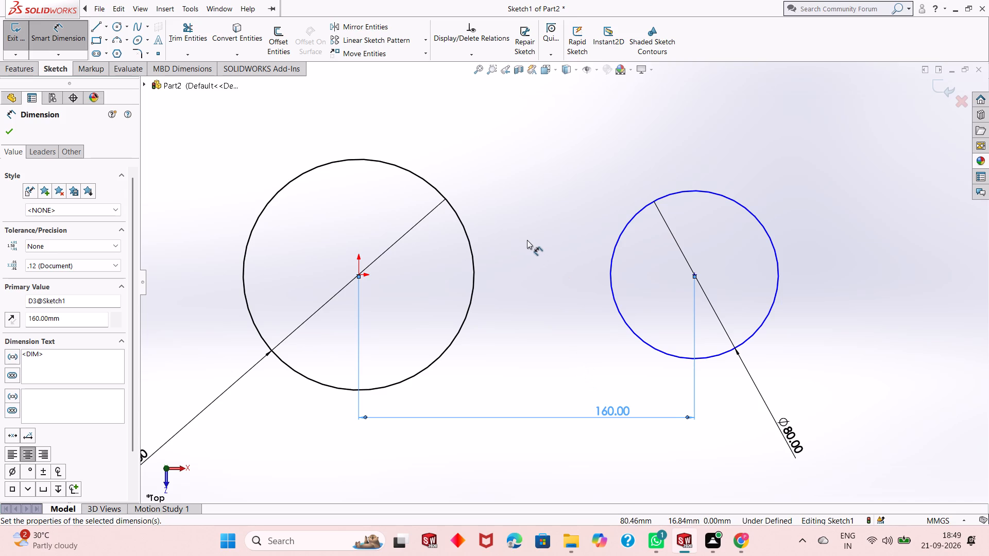
Set the centre-to-centre distance of the two circles to 180 mm.
double_click(606, 414)
type("180")
key("Return")
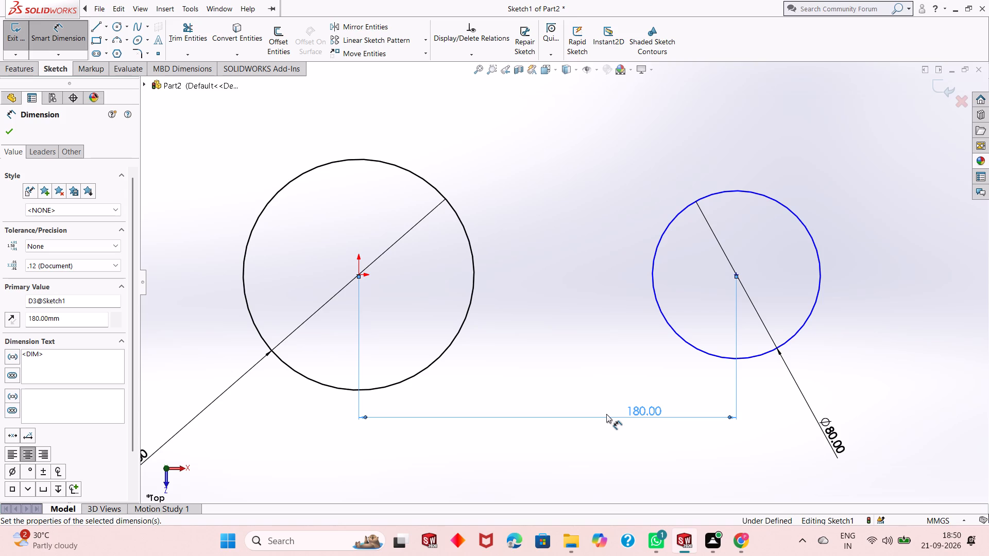
right_click(534, 340)
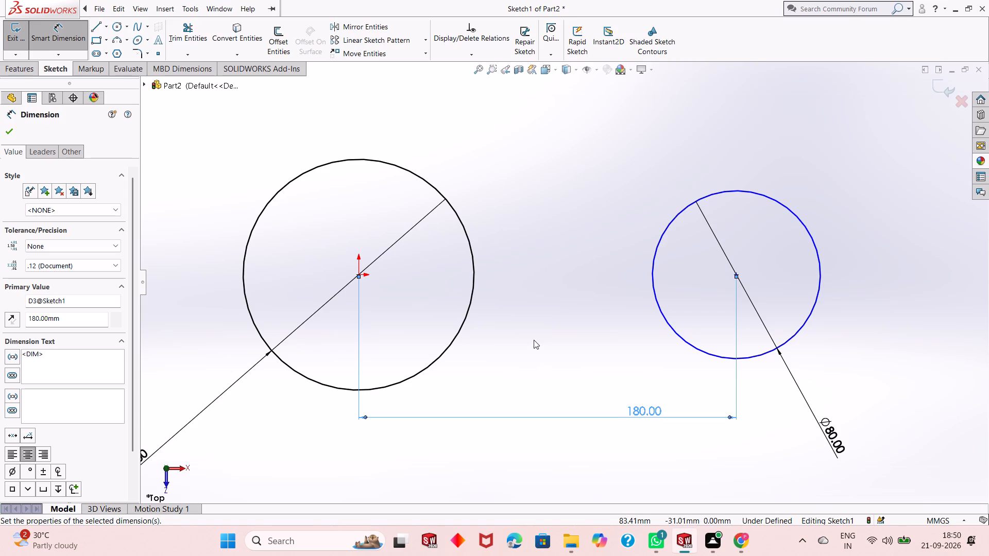
left_click(551, 374)
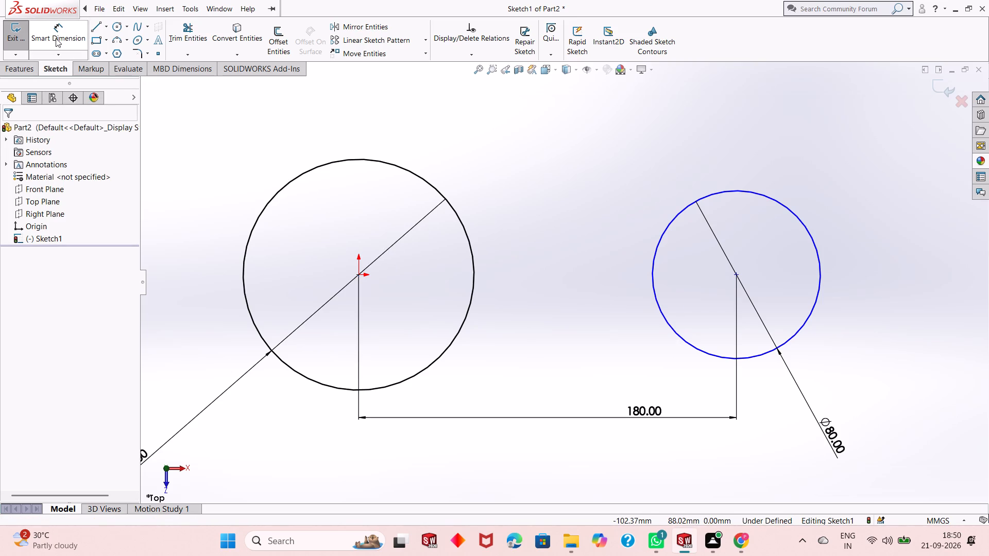
Sketch a horizontal line about 162 mm long from the 80 mm circle's upper quadrant point to inside the 110 mm circle.
left_click(91, 24)
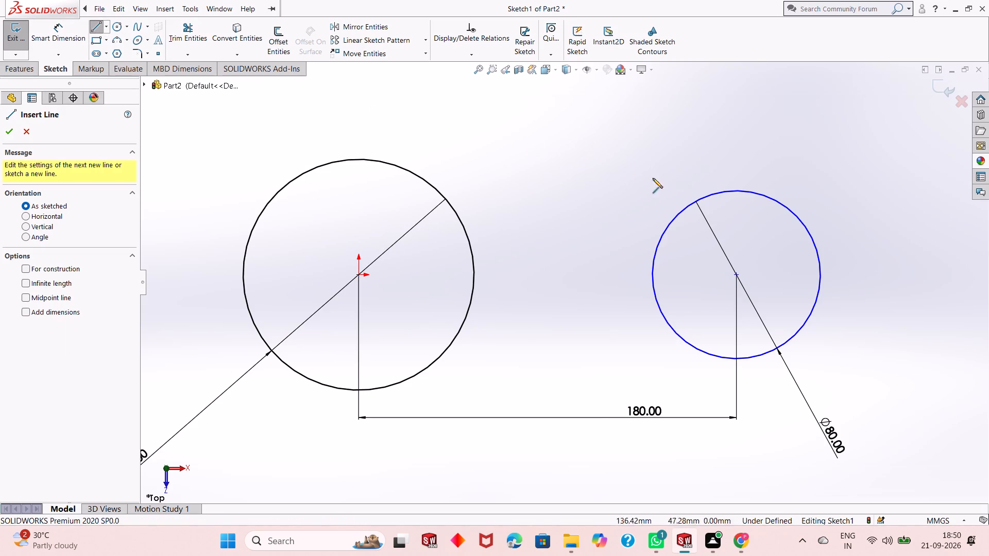
left_click(738, 192)
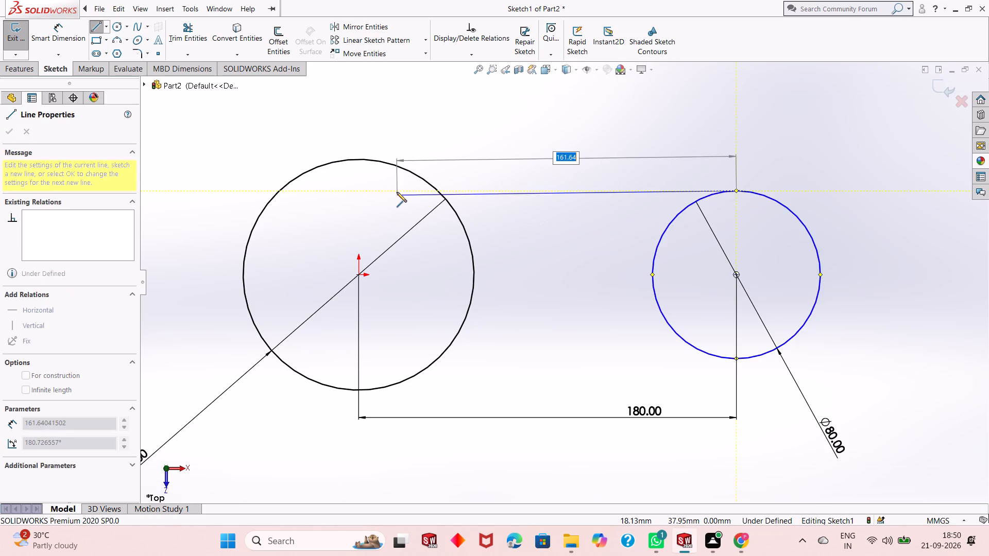
left_click(397, 190)
right_click(397, 190)
left_click(431, 194)
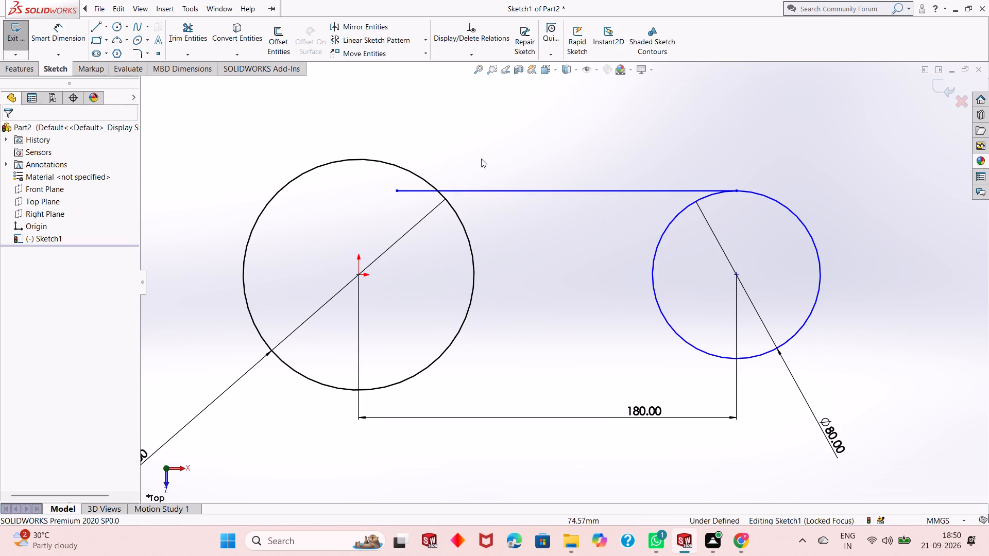
Sketch a horizontal line about 158 mm long from the 80 mm circle's lower quadrant point to inside the 110 mm circle.
left_click(95, 26)
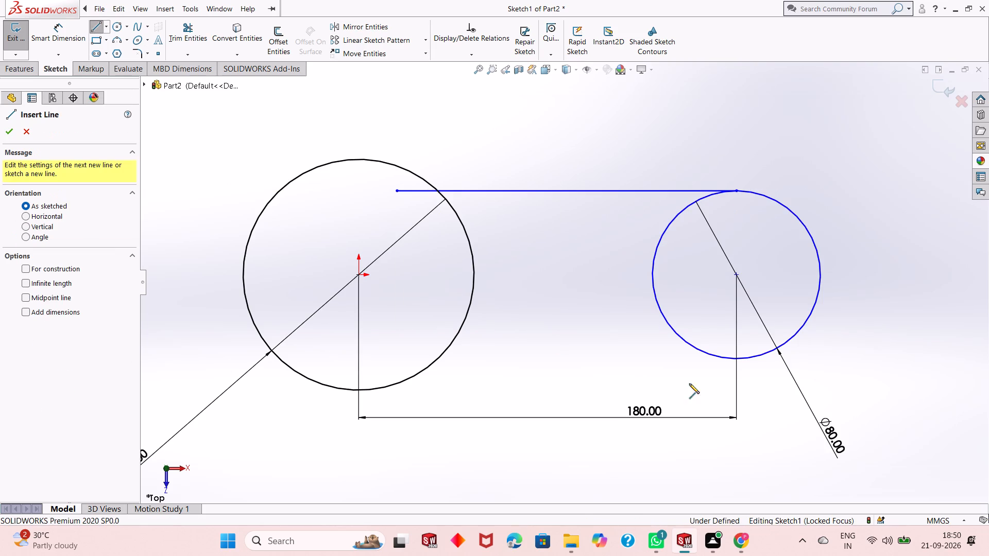
left_click(735, 359)
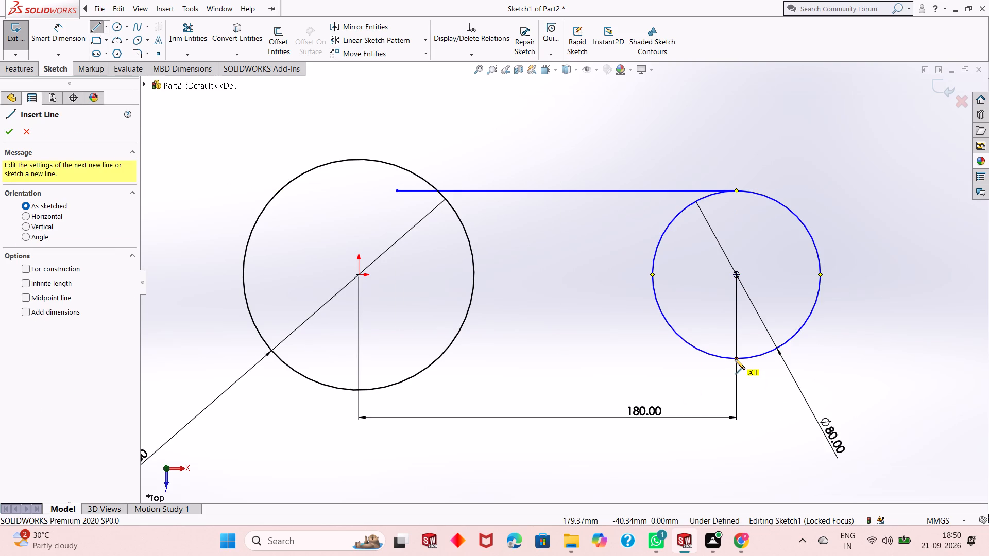
left_click(405, 359)
right_click(405, 359)
left_click(423, 364)
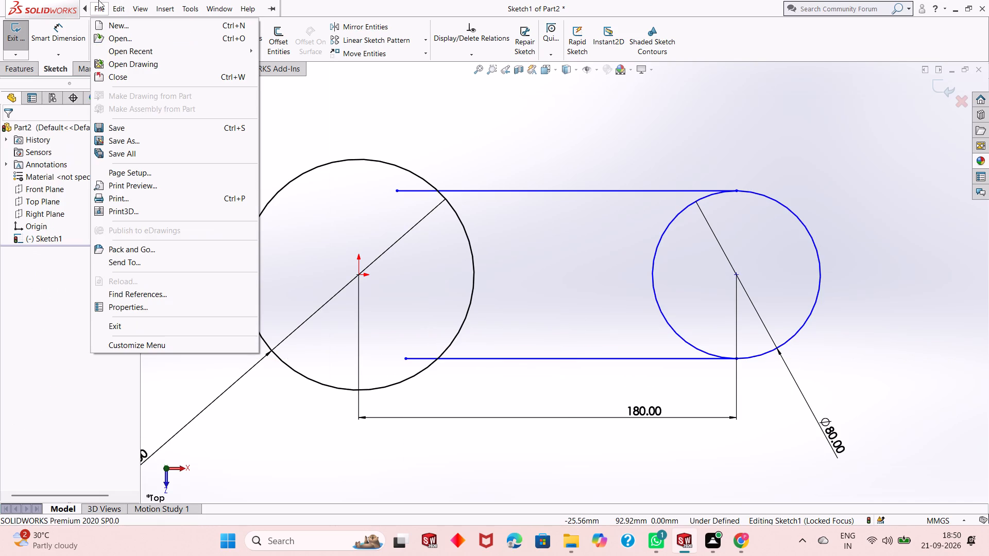
left_click(320, 117)
Trim both line ends inside the 110 mm circle and that circle's arc between the two lines.
left_click(180, 34)
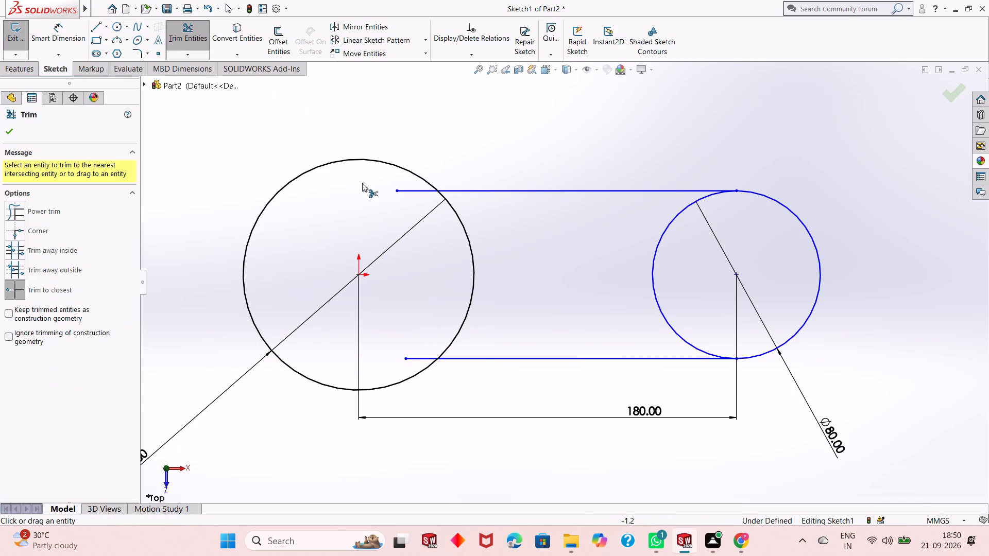
left_click(408, 191)
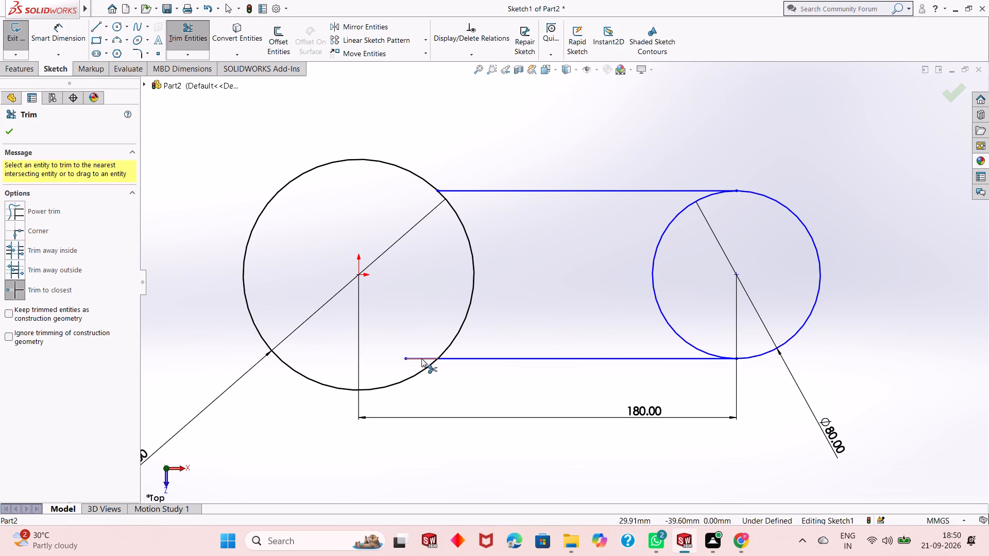
left_click(421, 358)
left_click(464, 315)
right_click(467, 286)
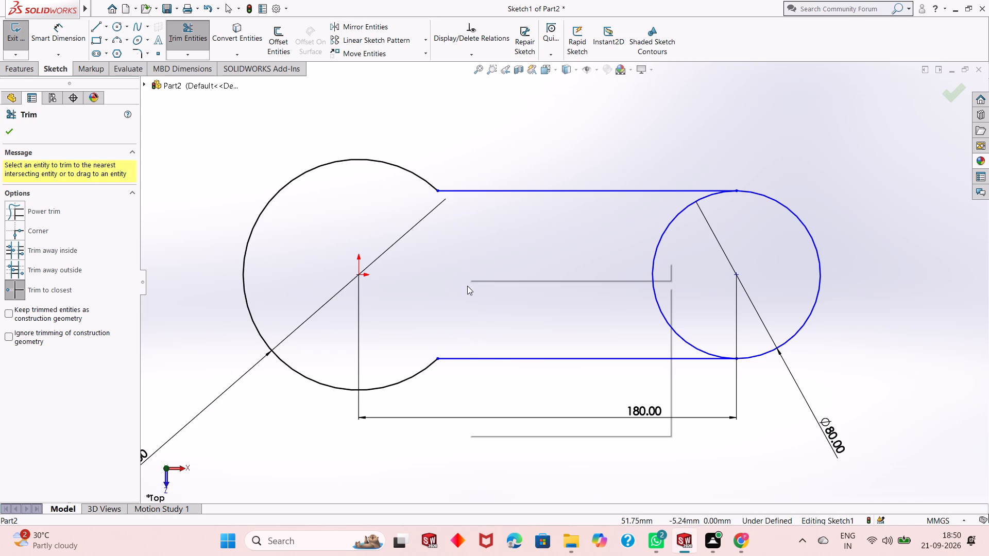
left_click(486, 318)
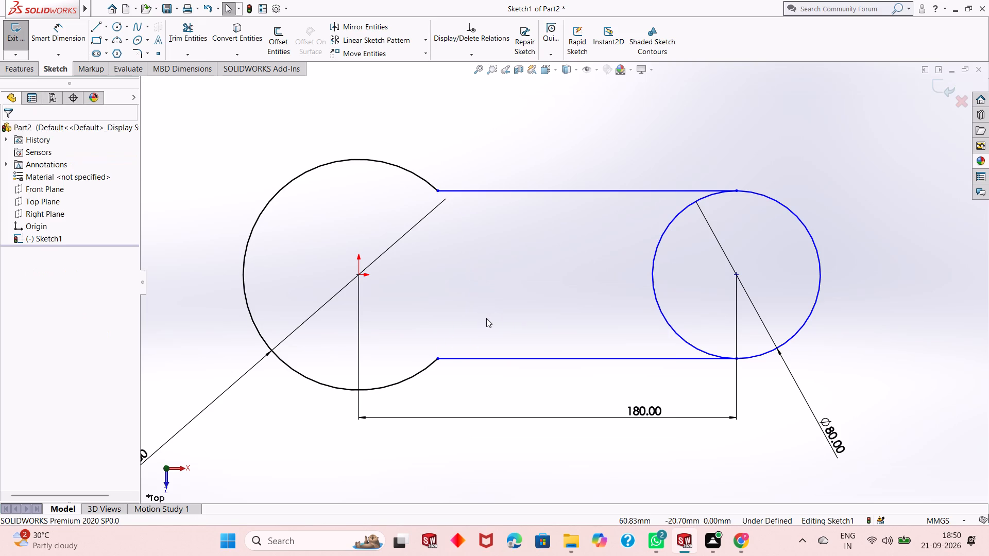
Trim the 80 mm circle's inner arc between the two lines to leave a closed outline.
scroll(496, 326, "up", 1)
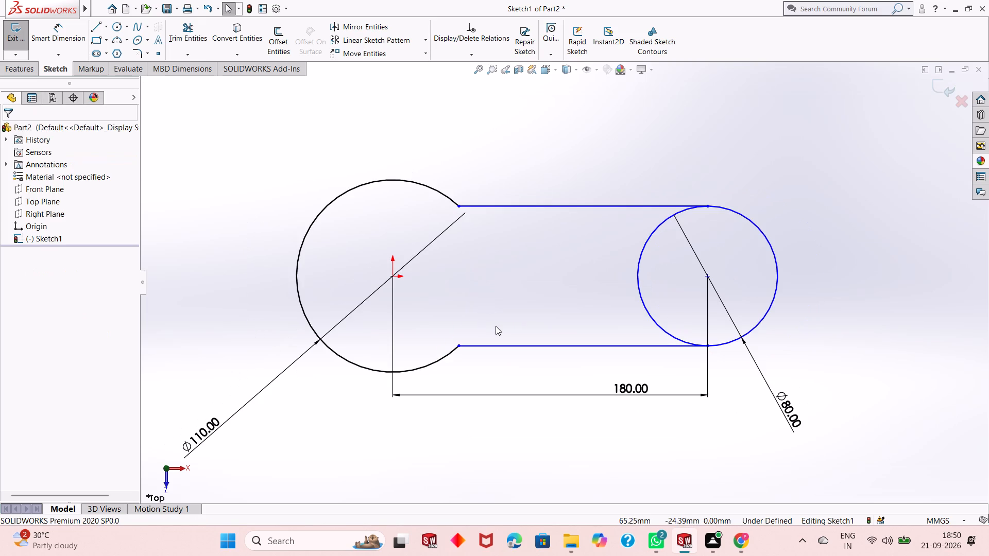
left_click(67, 43)
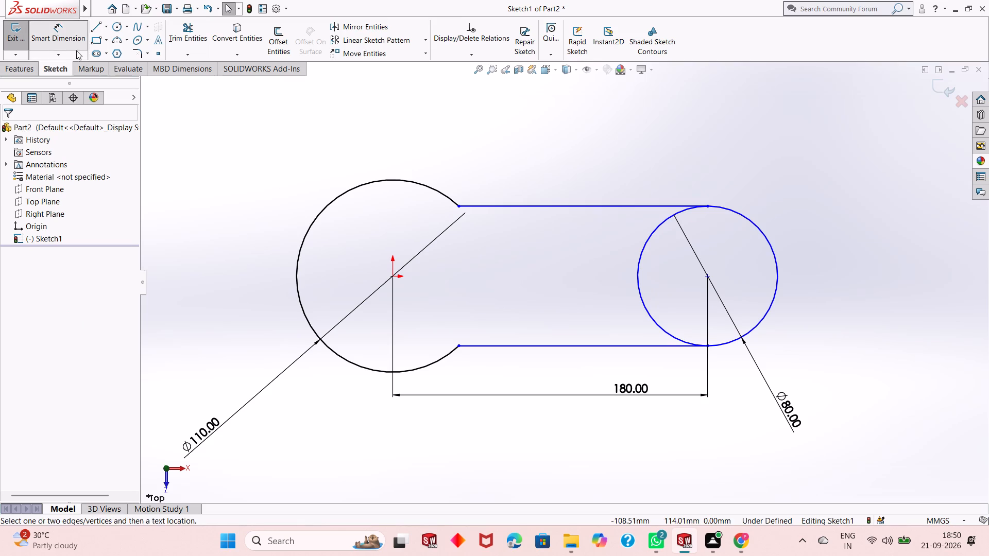
left_click(187, 39)
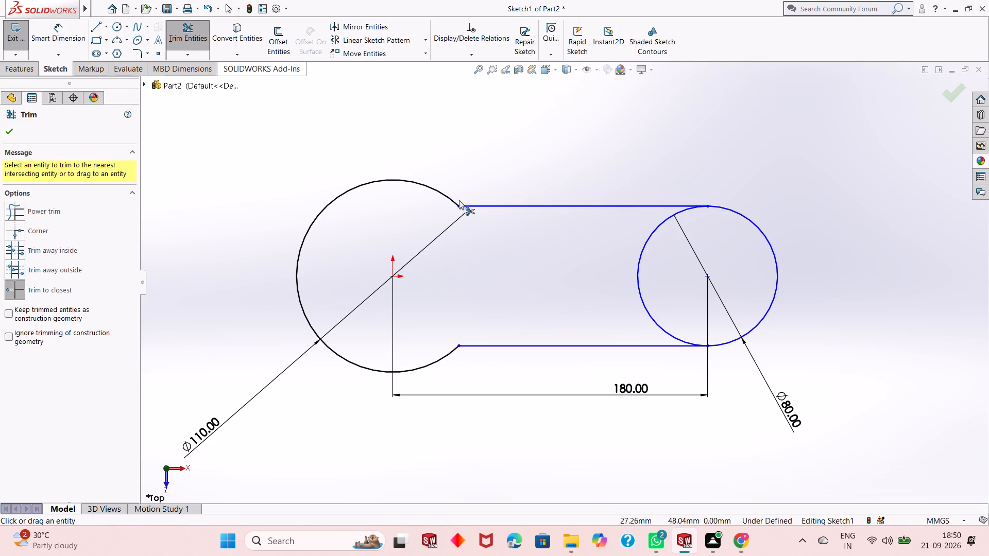
left_click(641, 297)
scroll(559, 313, "up", 3)
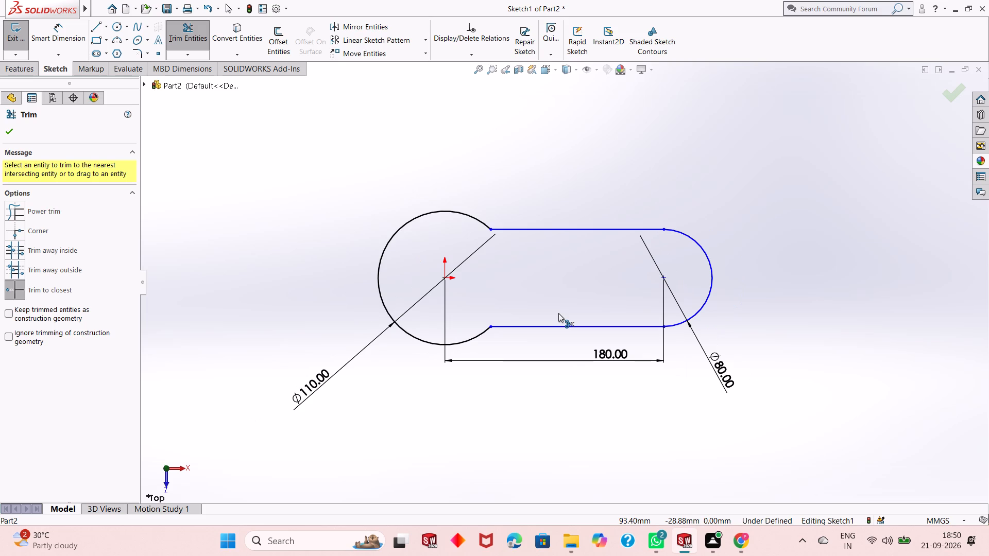
scroll(557, 275, "down", 1)
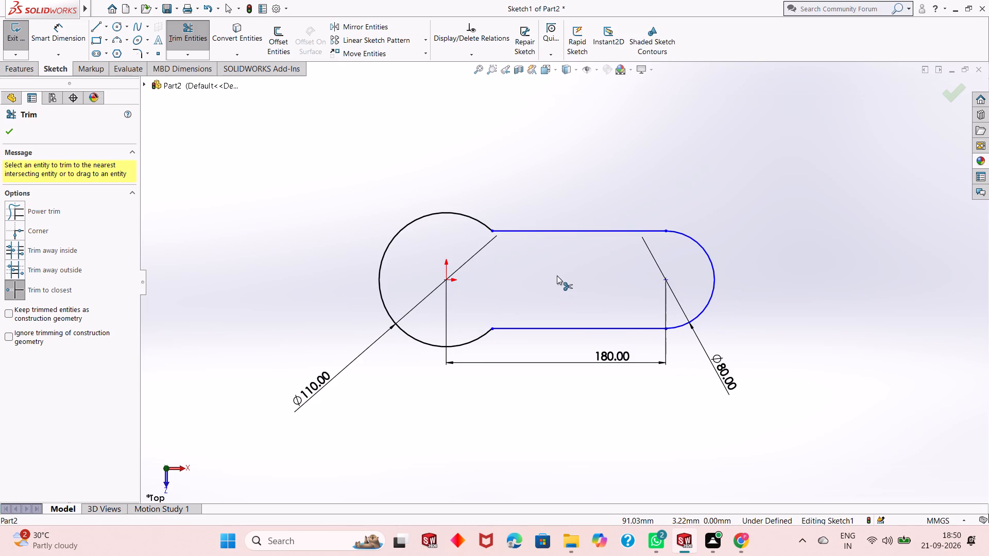
right_click(579, 181)
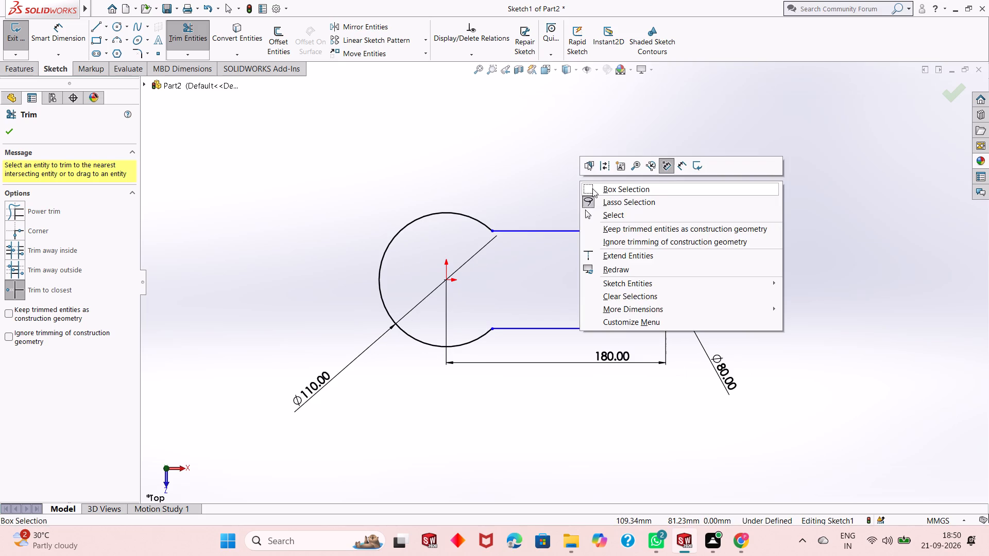
left_click(602, 211)
Exit the sketch of the closed link profile.
scroll(588, 288, "up", 1)
scroll(586, 281, "down", 1)
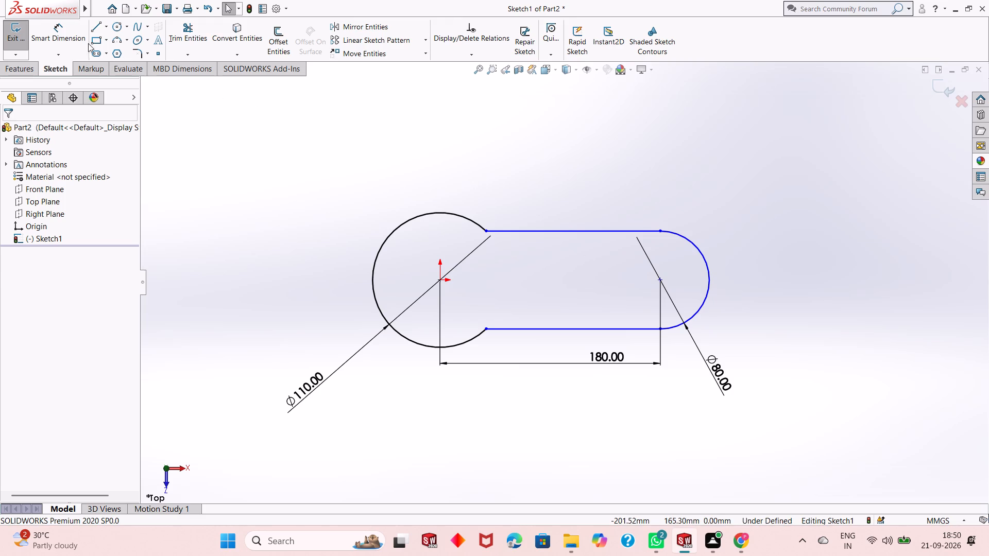
left_click(28, 32)
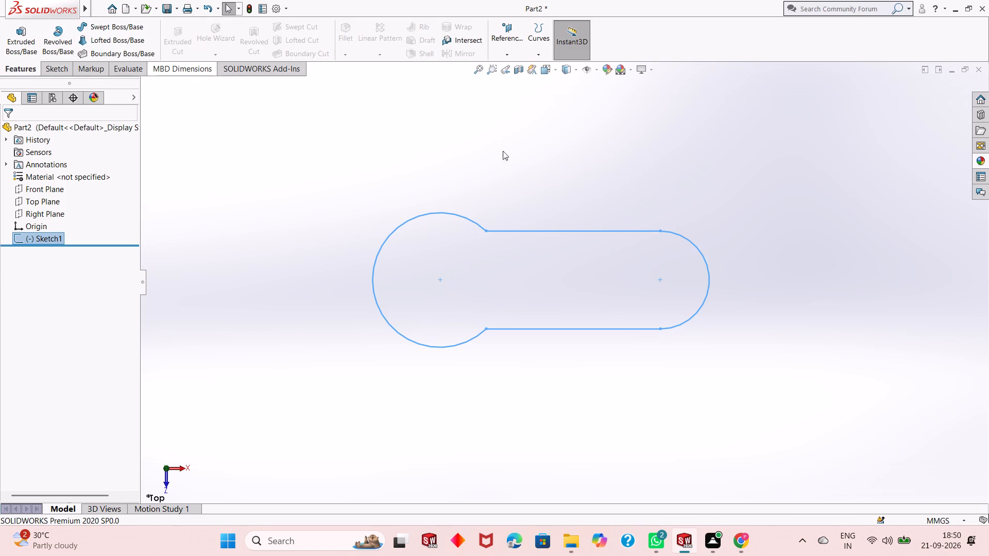
Reopen Sketch1 for editing.
double_click(50, 239)
double_click(50, 239)
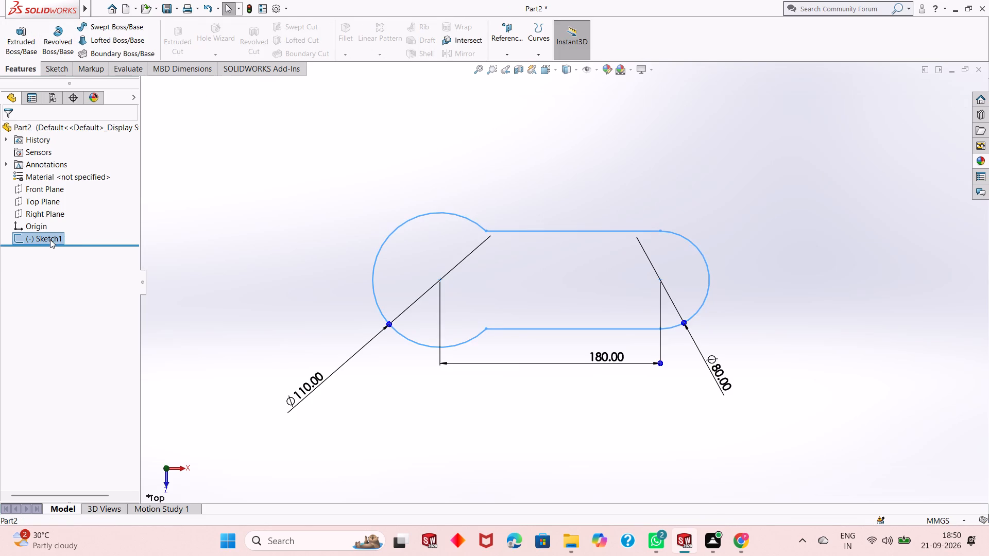
left_click(50, 239)
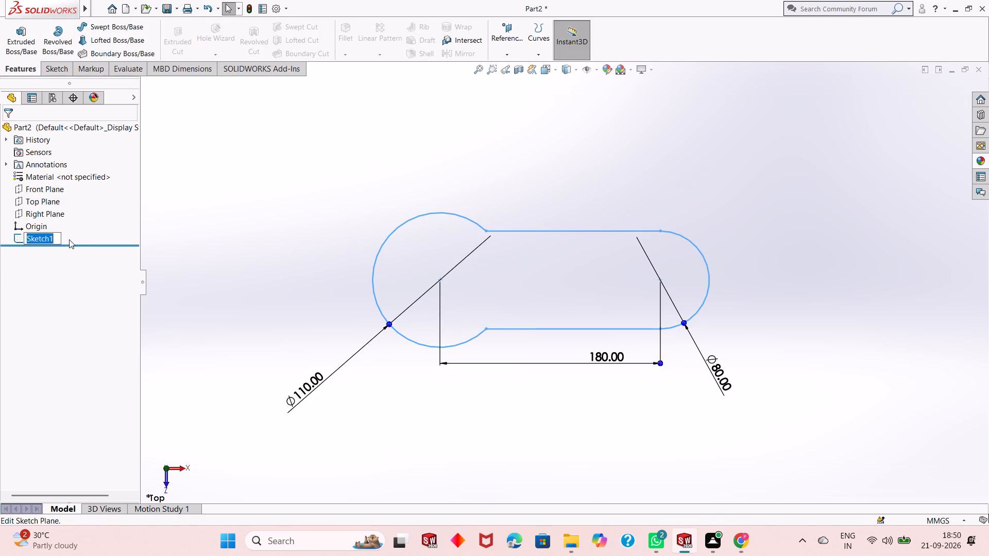
key("Escape")
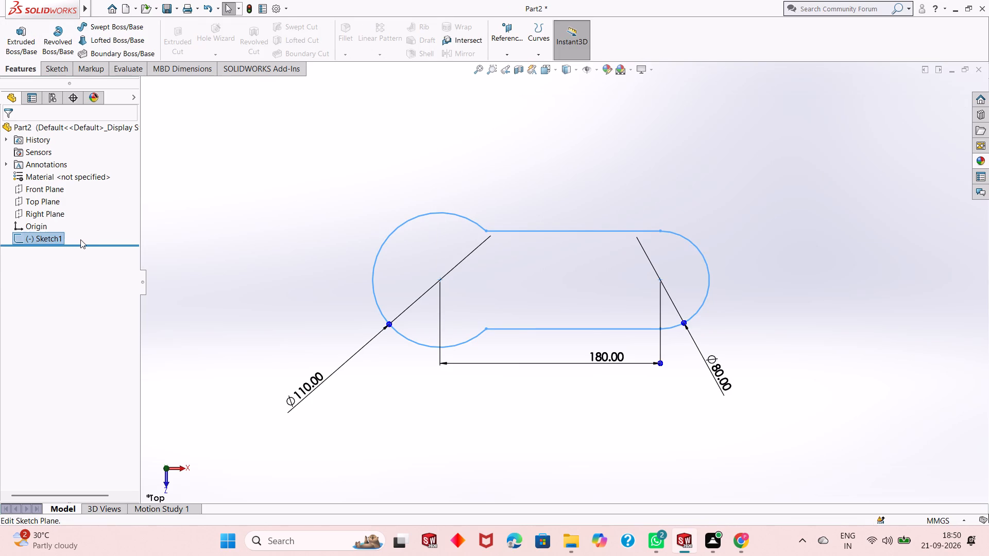
right_click(50, 240)
left_click(54, 212)
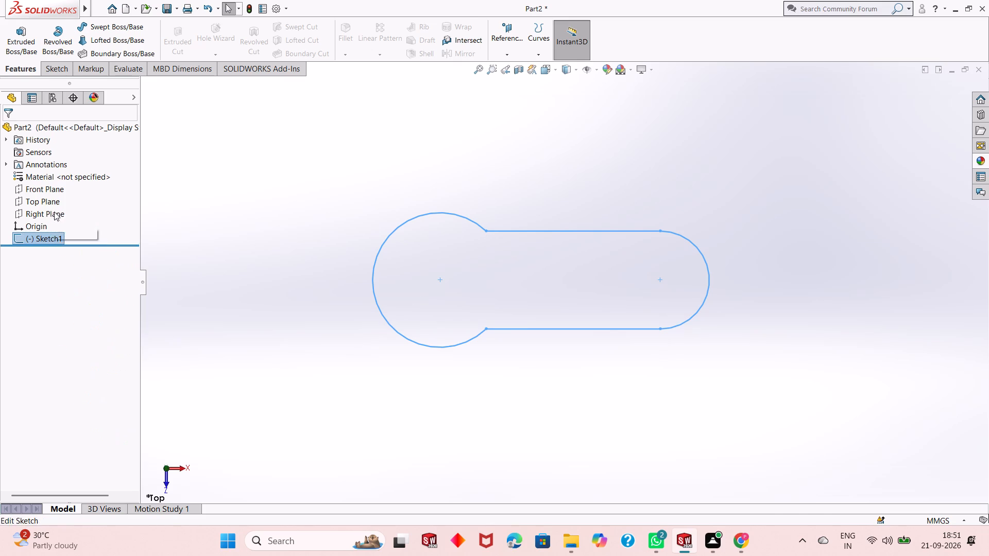
Dimension the length of the link profile's upper straight line.
left_click(45, 30)
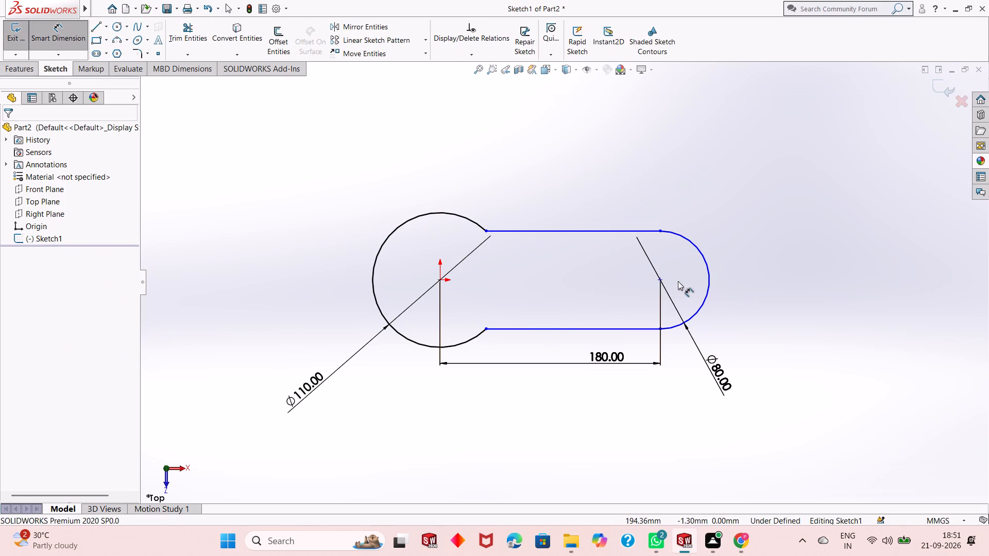
left_click(576, 230)
left_click(575, 177)
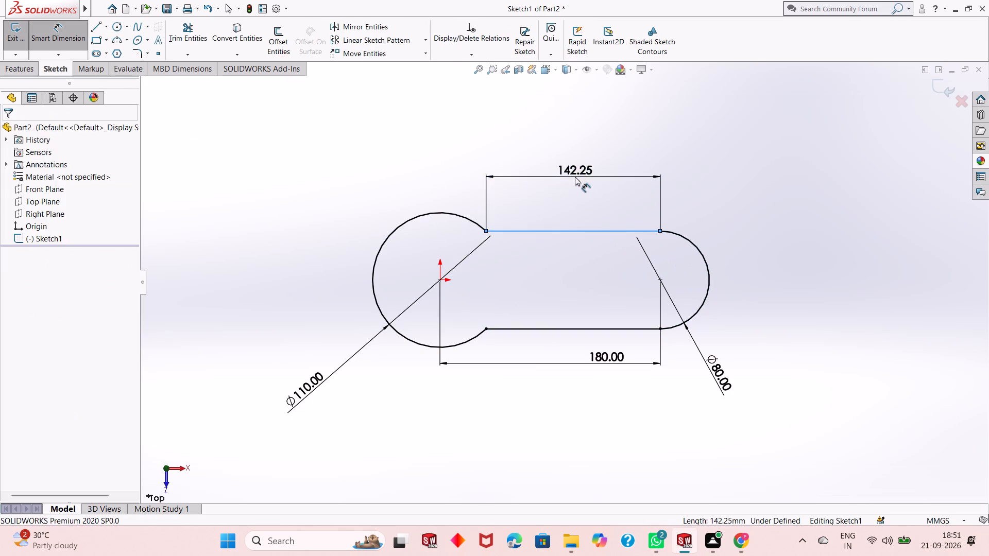
left_click(532, 159)
right_click(532, 159)
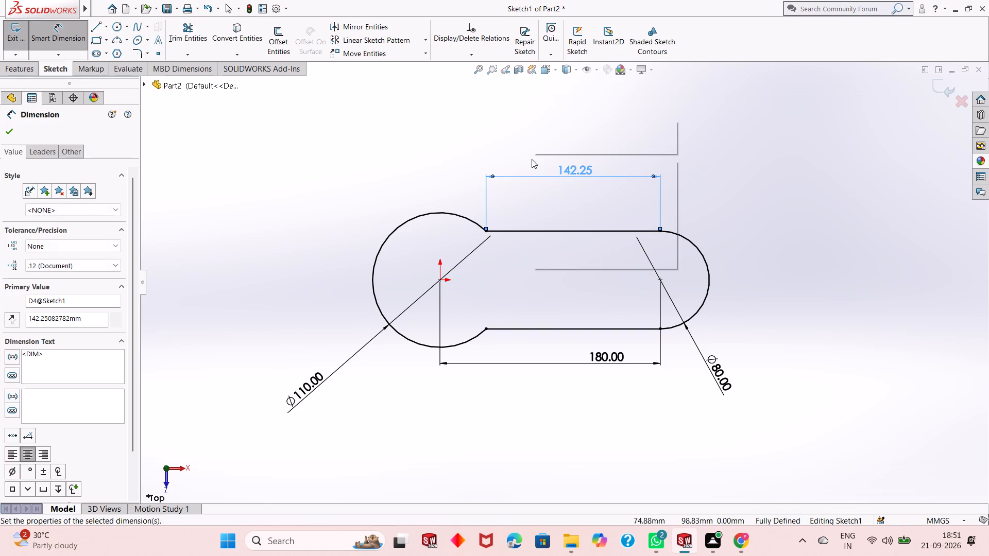
left_click(552, 193)
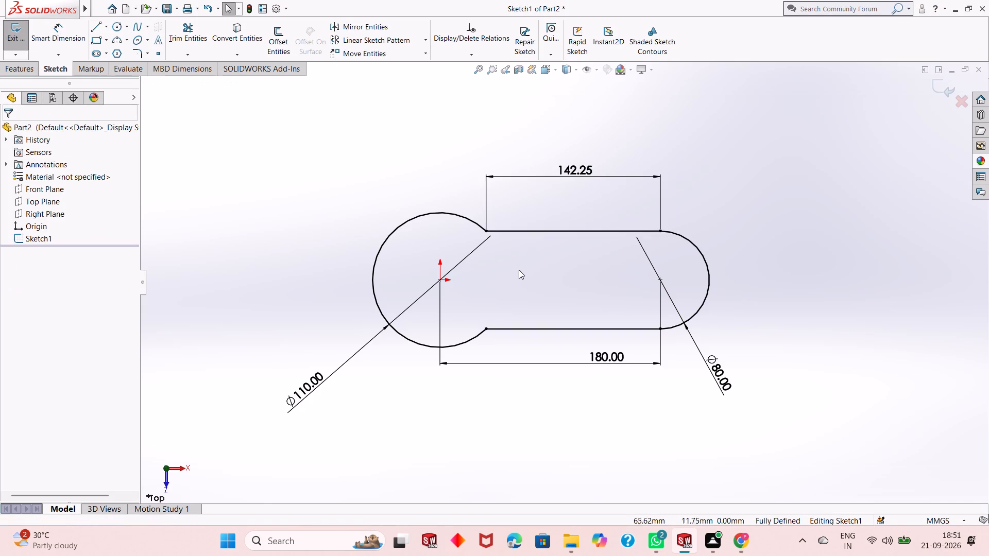
Extrude the closed link profile as a blind boss 10 mm thick.
scroll(516, 272, "up", 1)
left_click(29, 72)
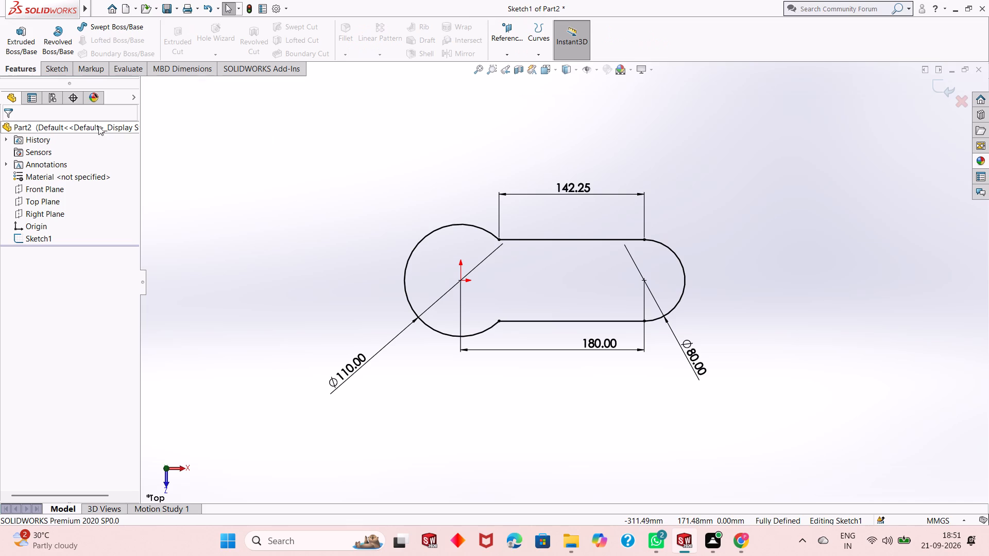
left_click(22, 49)
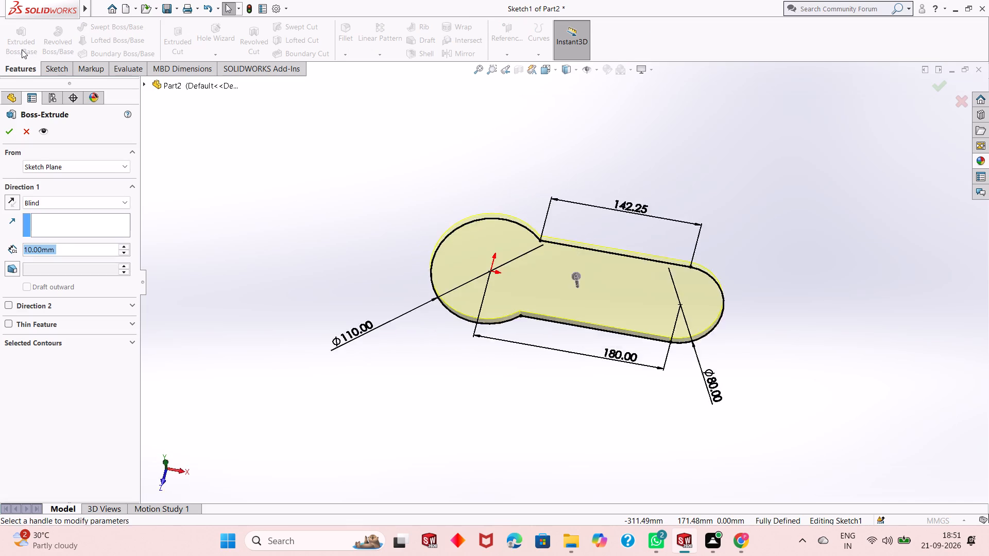
left_click(10, 138)
left_click(238, 225)
Open the link plate's extrusion definition to review its settings, and close it.
scroll(238, 225, "up", 2)
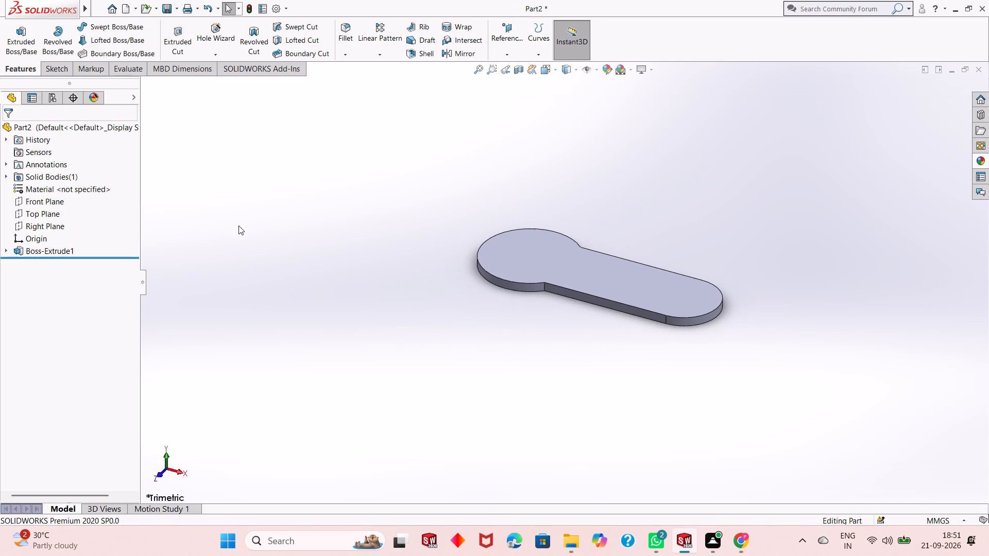
scroll(654, 273, "down", 3)
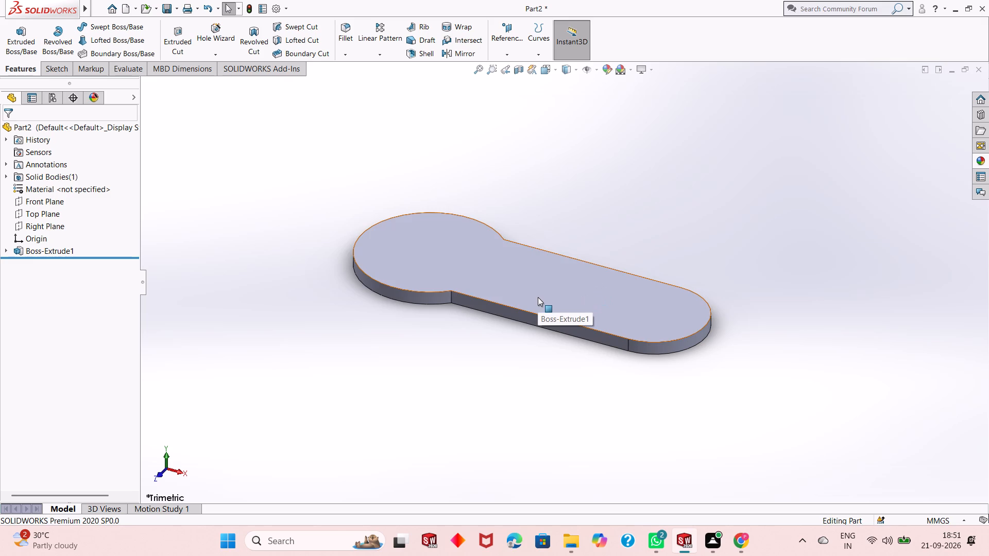
middle_click_drag(538, 297, 553, 235)
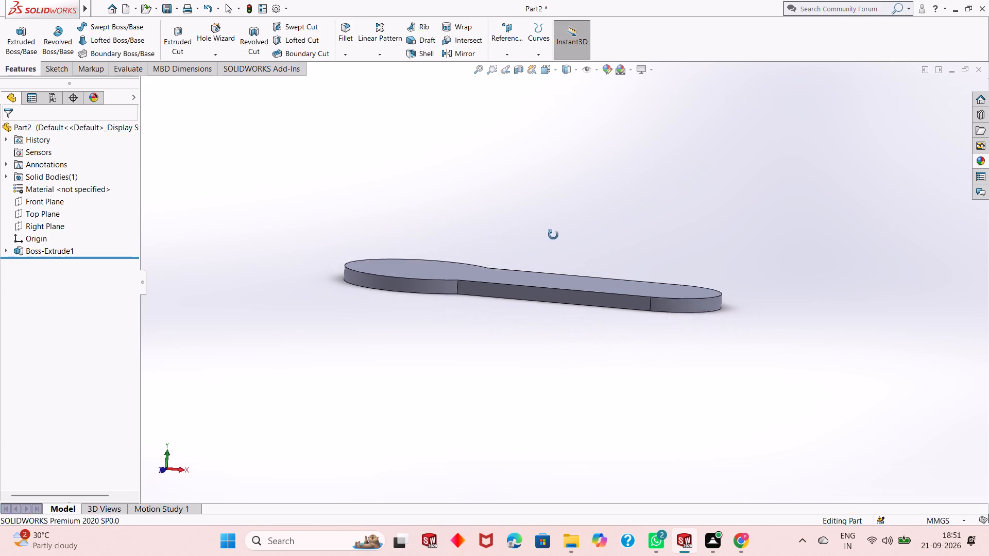
middle_click_drag(553, 235, 558, 272)
scroll(508, 277, "down", 3)
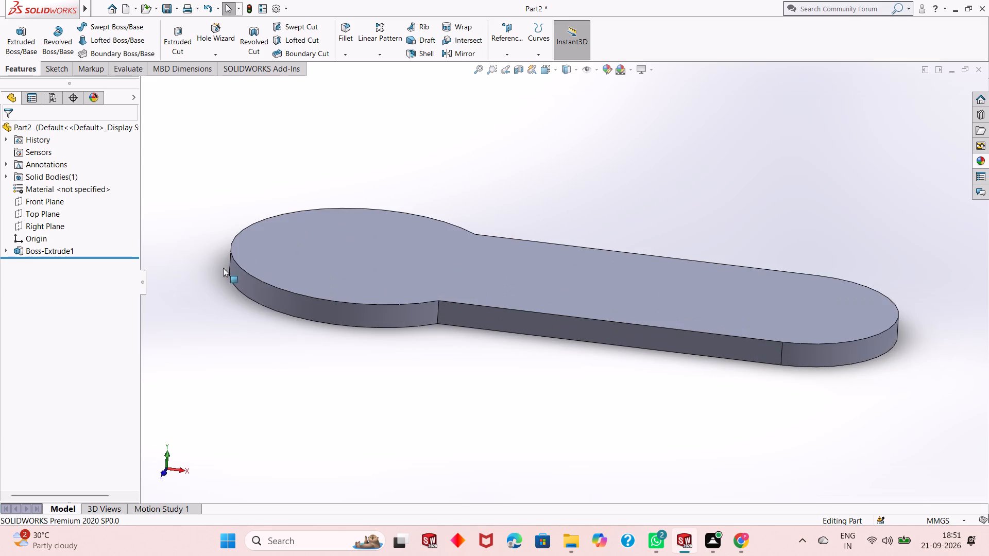
left_click(63, 249)
left_click(72, 222)
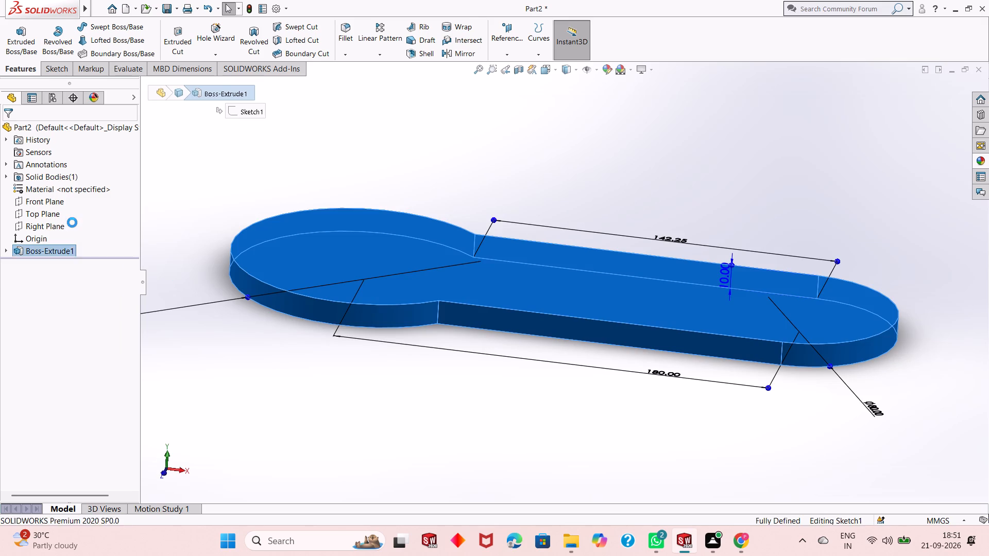
left_click(11, 132)
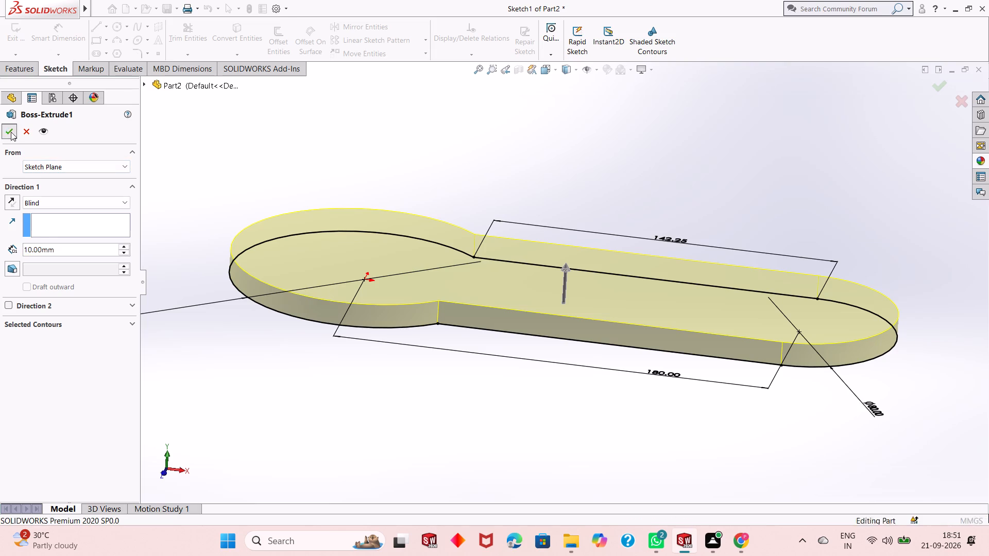
Examine the extruded link plate's shape from several angles.
scroll(448, 363, "up", 1)
middle_click_drag(515, 290, 522, 383)
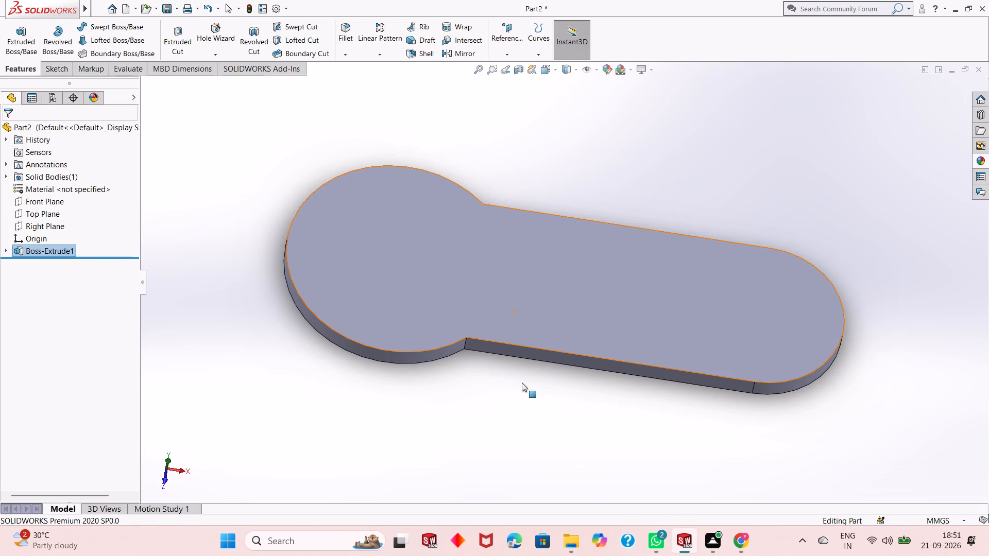
middle_click_drag(519, 415, 464, 361)
middle_click_drag(598, 302, 615, 351)
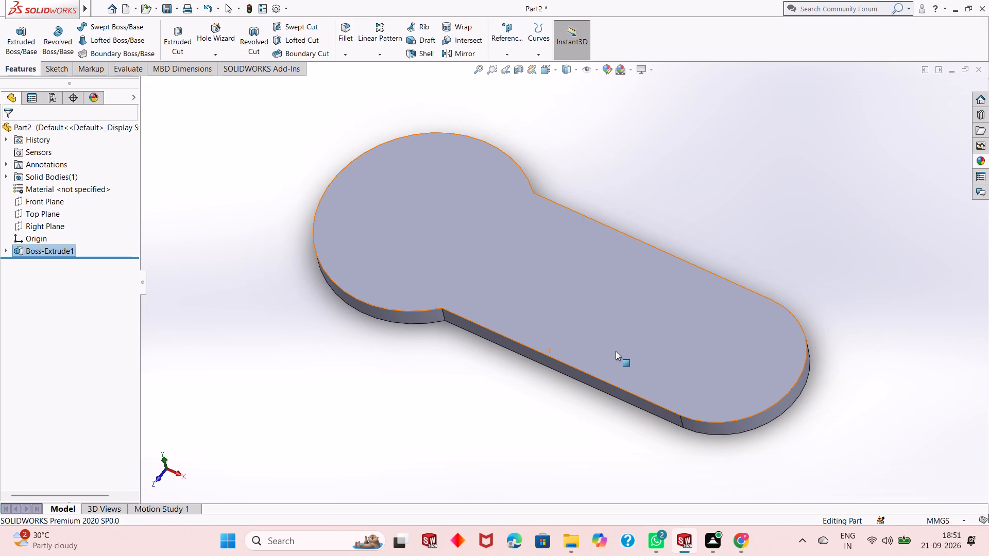
scroll(616, 351, "down", 1)
scroll(616, 351, "up", 1)
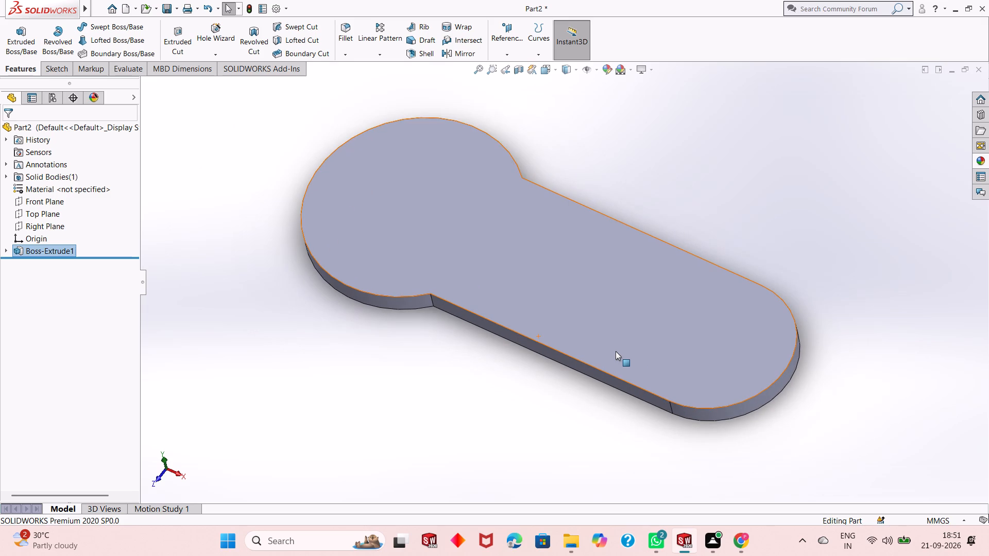
scroll(620, 346, "up", 3)
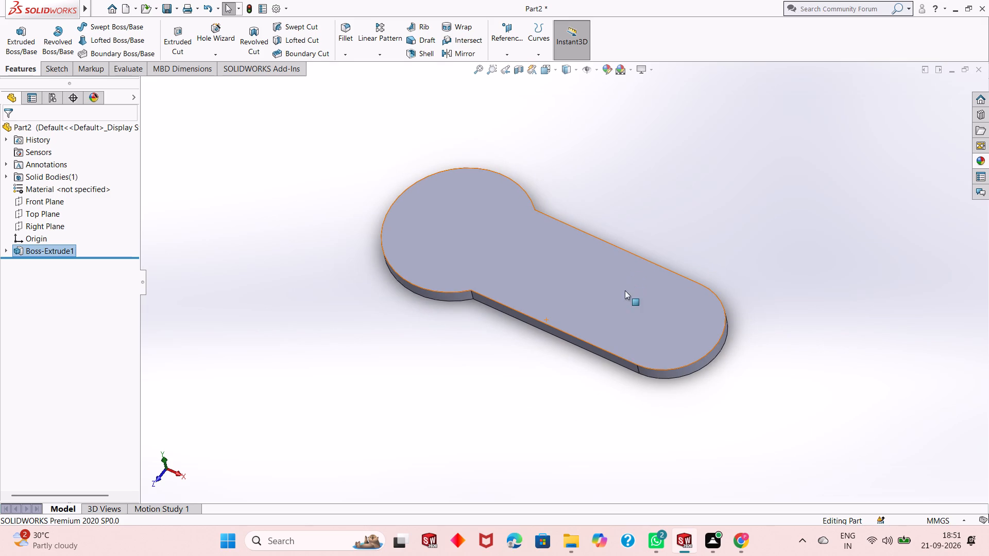
middle_click_drag(600, 296, 622, 361)
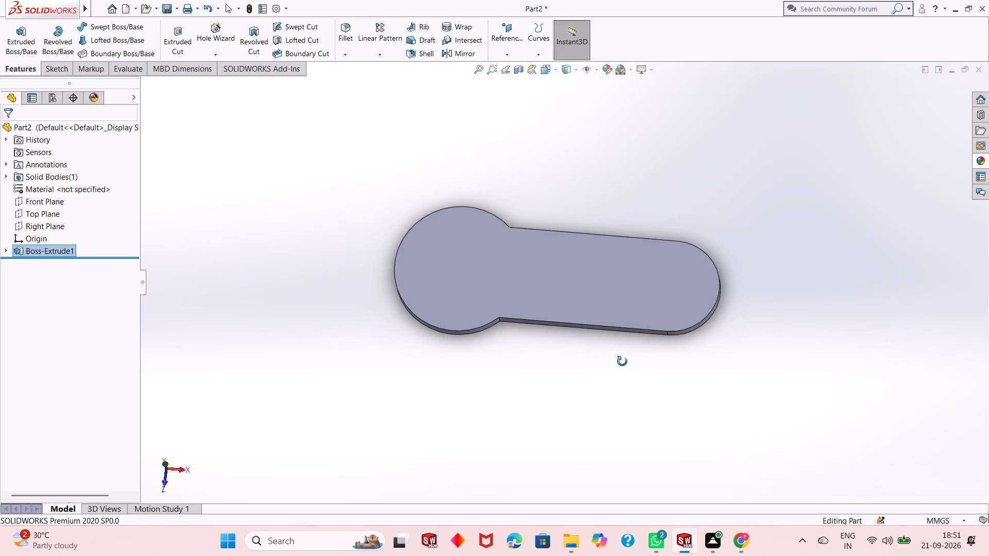
middle_click_drag(622, 361, 621, 362)
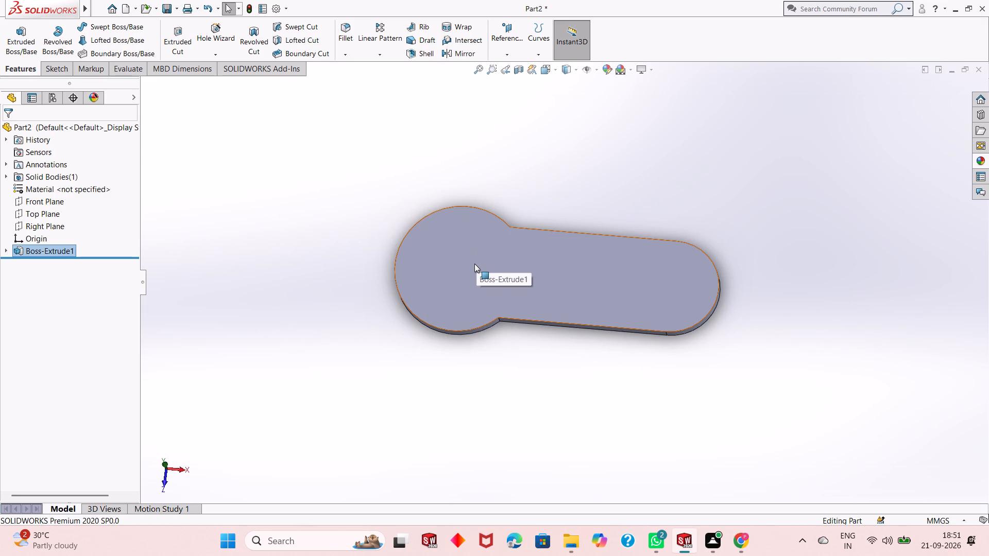
Start a new sketch on the link plate's top face, viewed face-on.
scroll(469, 264, "down", 1)
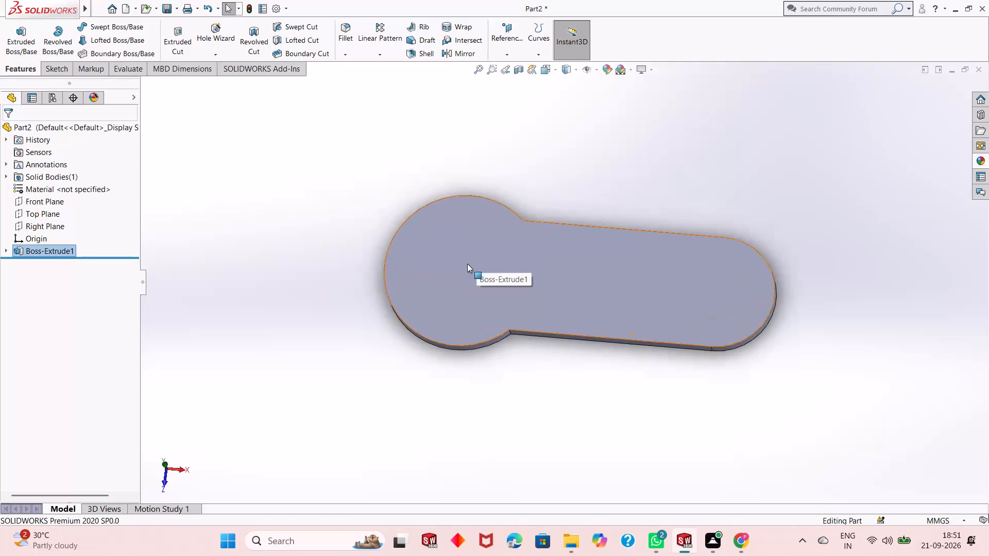
scroll(467, 264, "down", 1)
scroll(467, 264, "up", 2)
left_click(498, 253)
left_click(549, 223)
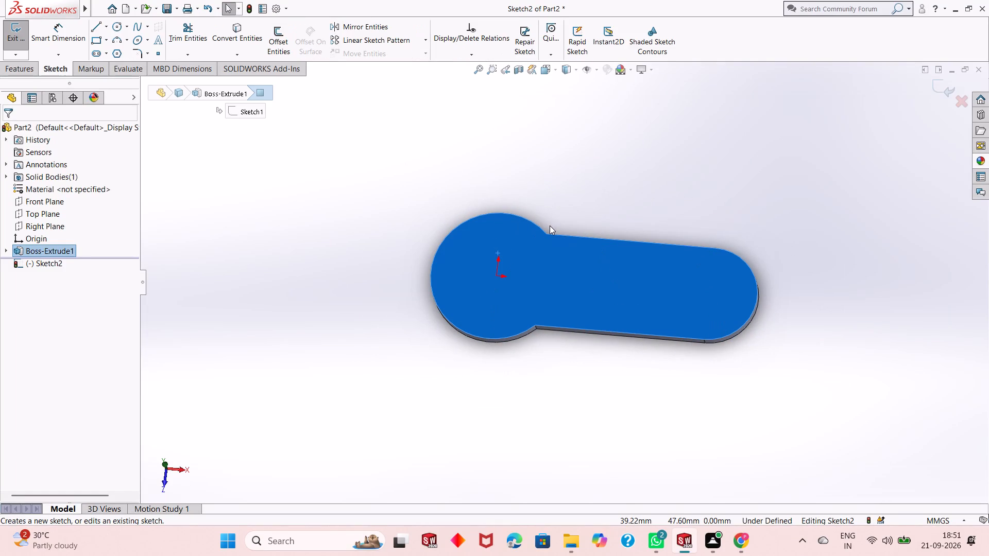
key("ctrl+8")
key("Escape")
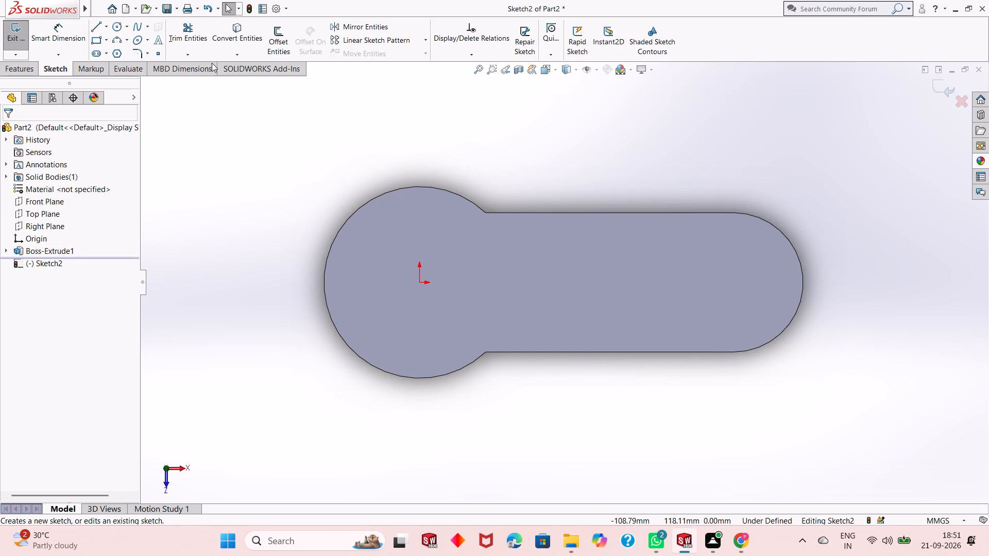
Sketch a circle about 81 mm in diameter centred on the origin in the plate's large round end.
left_click(117, 27)
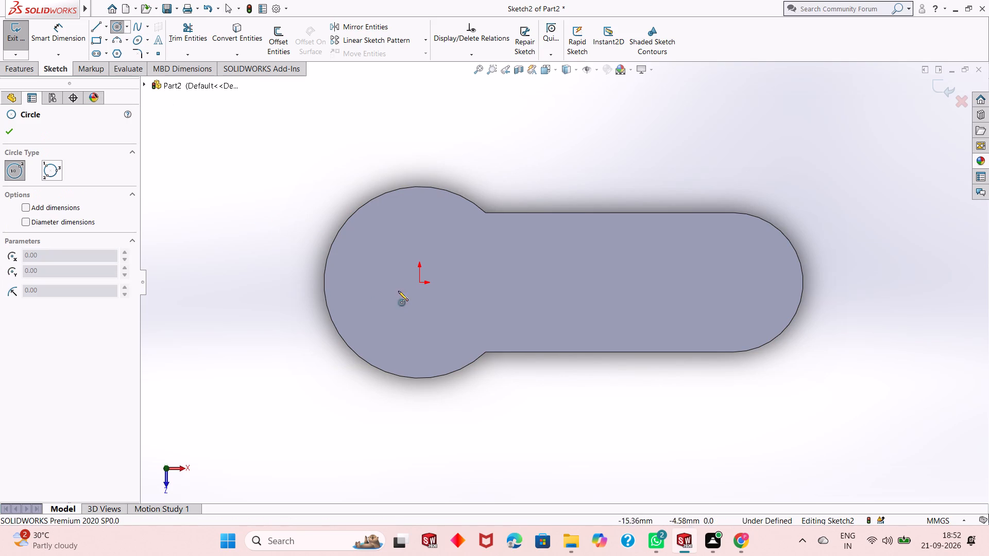
left_click(419, 284)
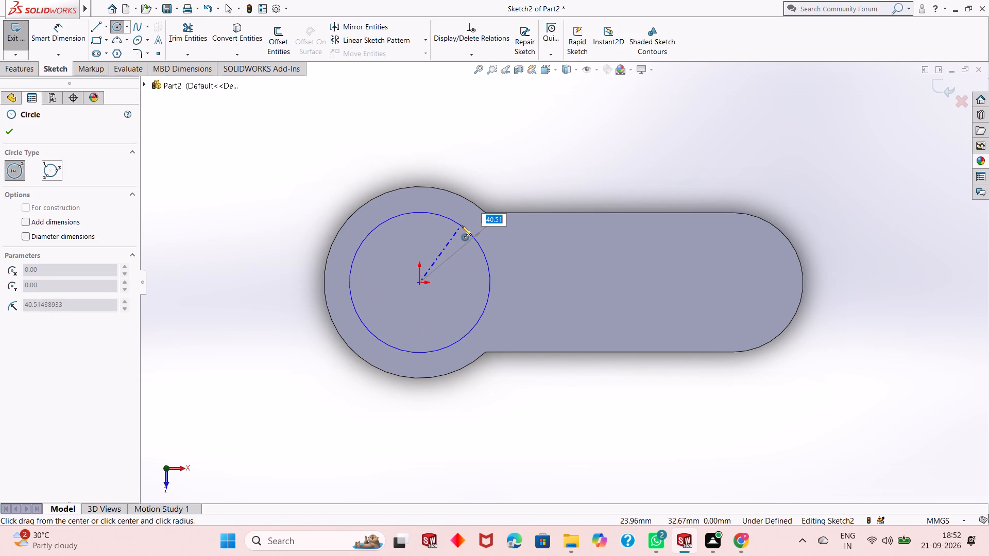
left_click(462, 225)
key("Escape")
key("Escape")
key("Escape")
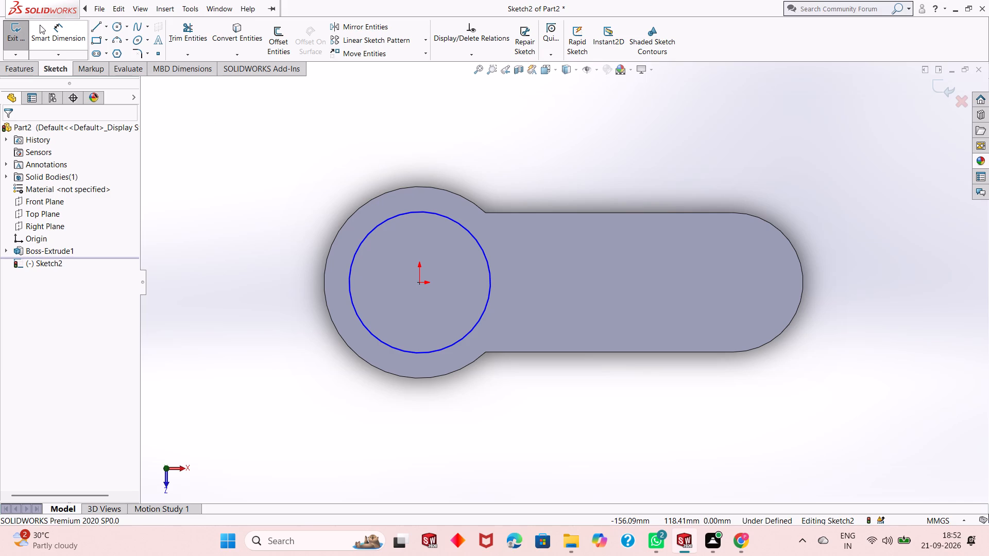
Dimension the new circle in the large round end with a diameter of 58 mm.
left_click(55, 36)
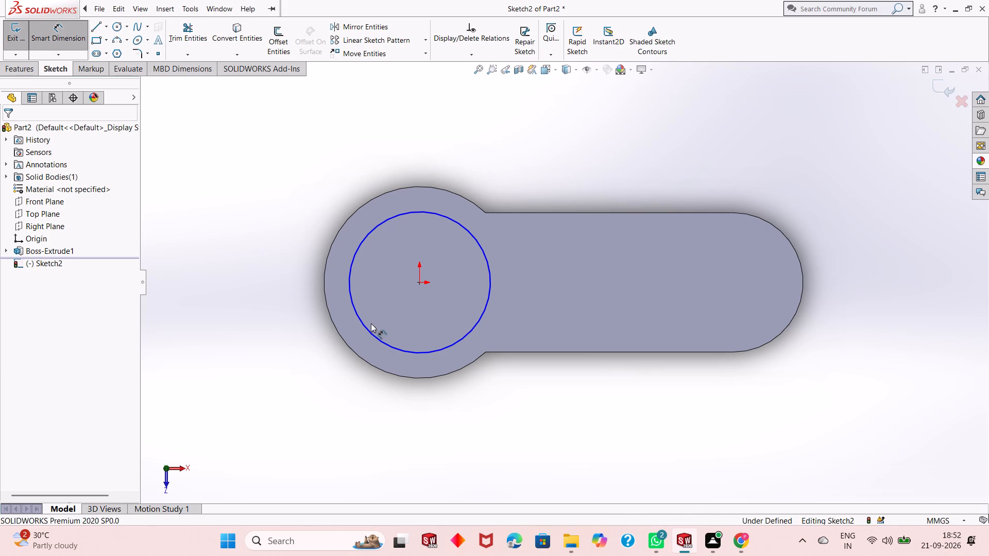
left_click(369, 328)
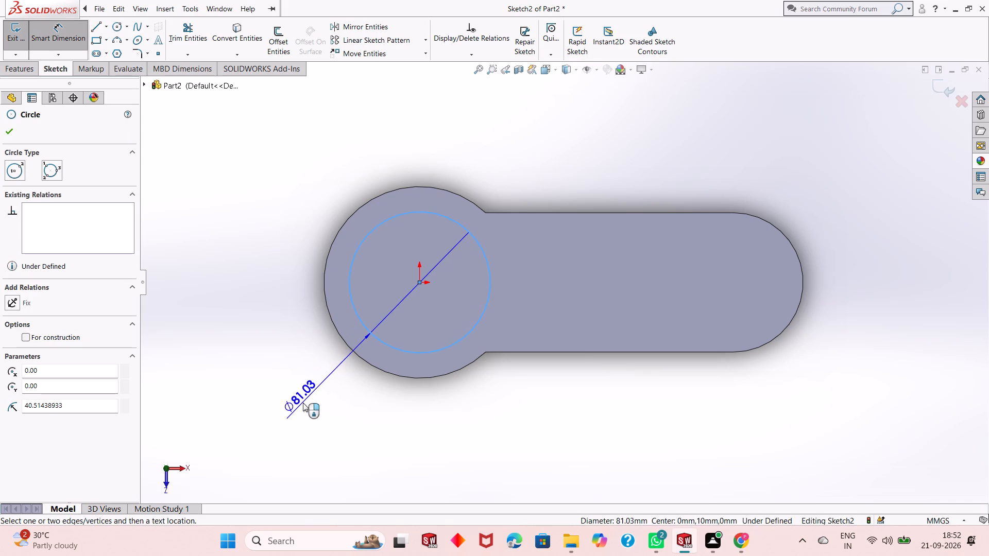
left_click(303, 403)
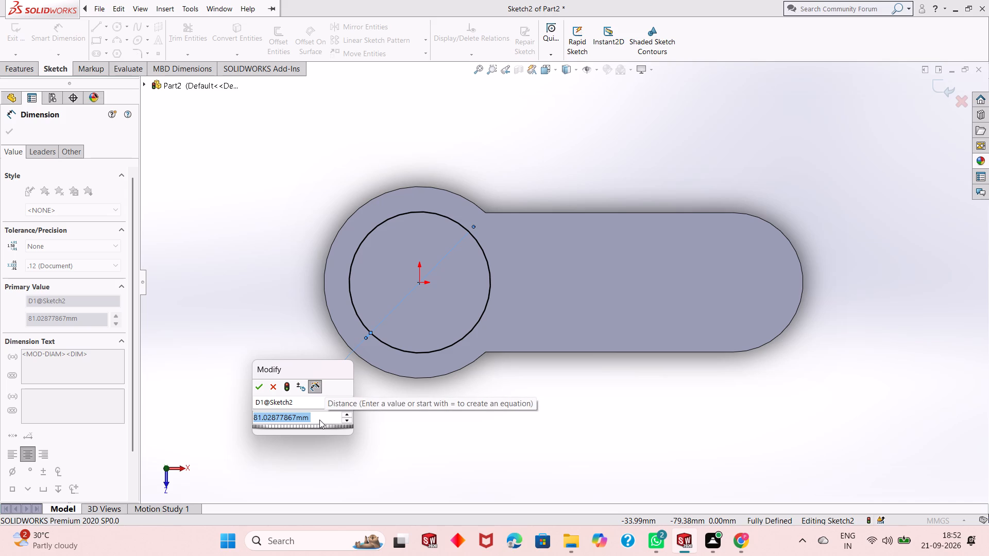
type("58")
key("Return")
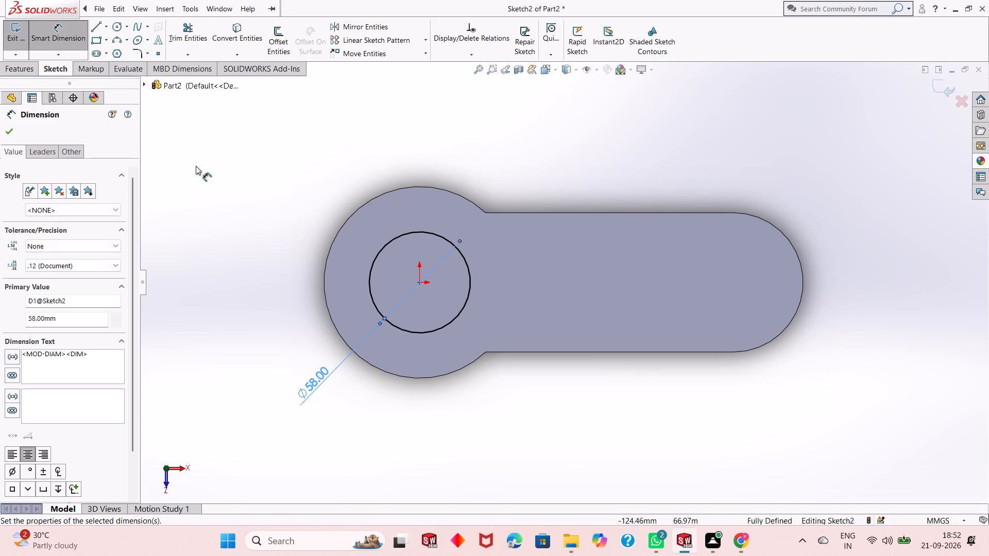
left_click(8, 133)
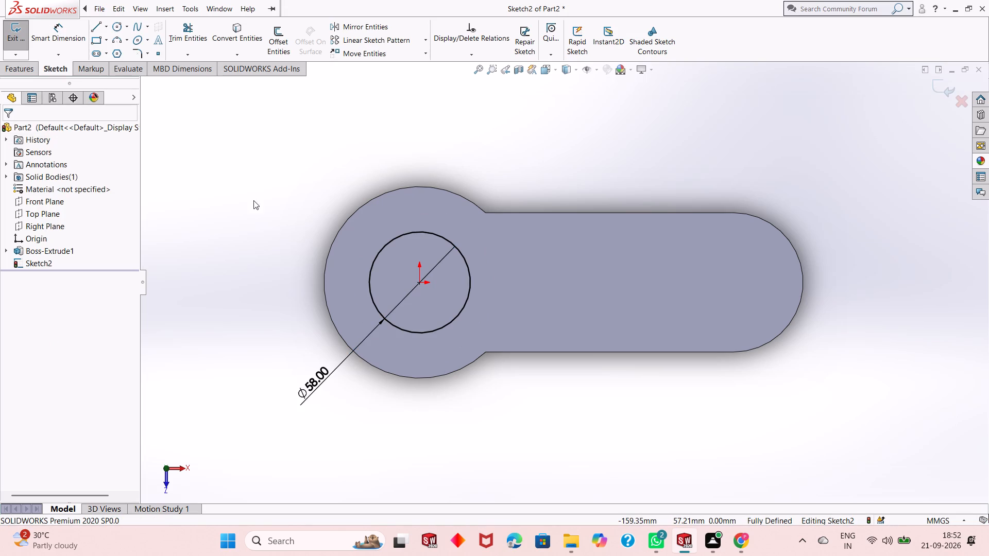
Examine the link plate and the 58 mm circle on its large round end from several angles.
scroll(431, 287, "down", 2)
middle_click_drag(449, 319, 451, 224)
scroll(449, 222, "down", 3)
scroll(405, 298, "up", 4)
scroll(625, 293, "down", 2)
middle_click_drag(493, 335, 463, 307)
scroll(463, 307, "up", 1)
middle_click_drag(499, 299, 506, 292)
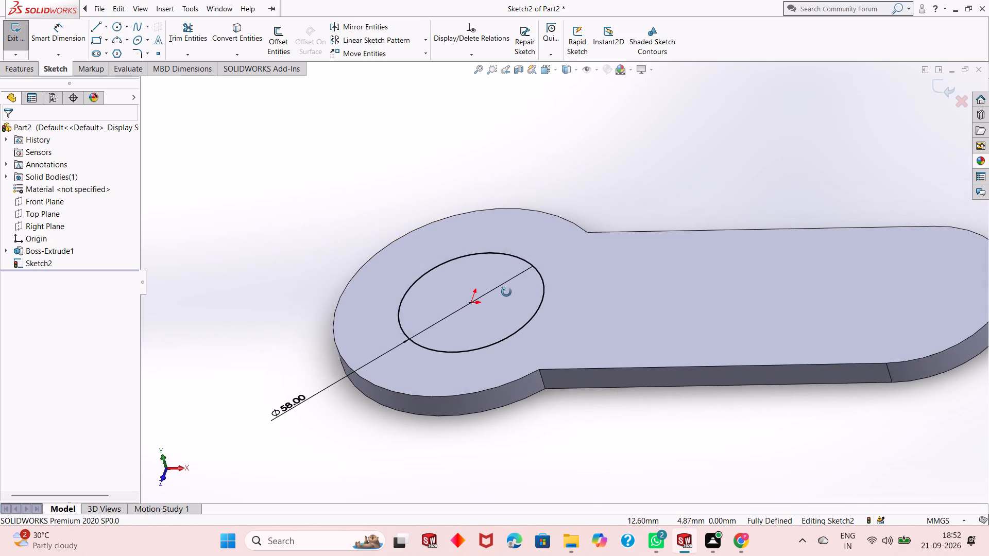
middle_click_drag(506, 292, 532, 235)
scroll(532, 235, "up", 1)
scroll(532, 235, "down", 3)
middle_click_drag(500, 416, 500, 410)
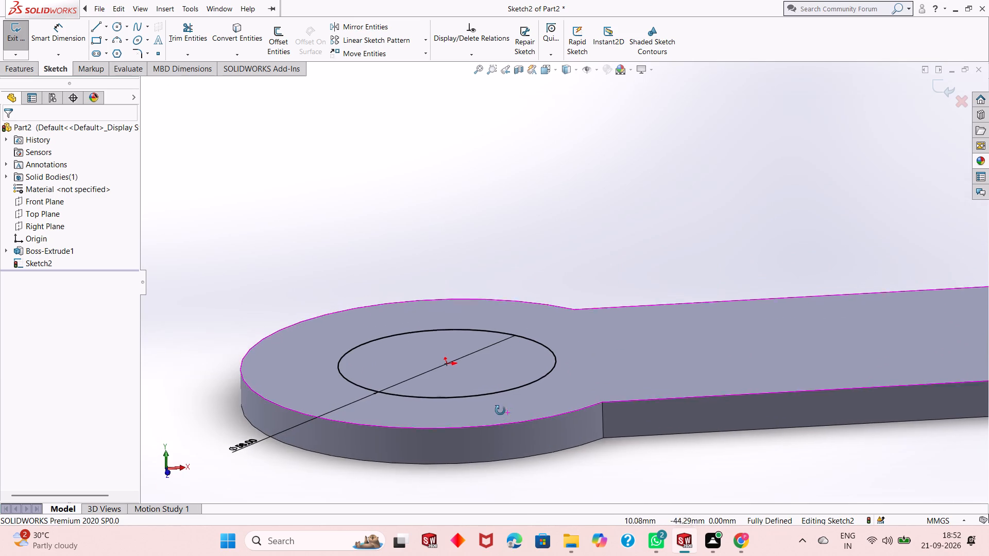
middle_click_drag(500, 410, 521, 300)
scroll(490, 385, "up", 2)
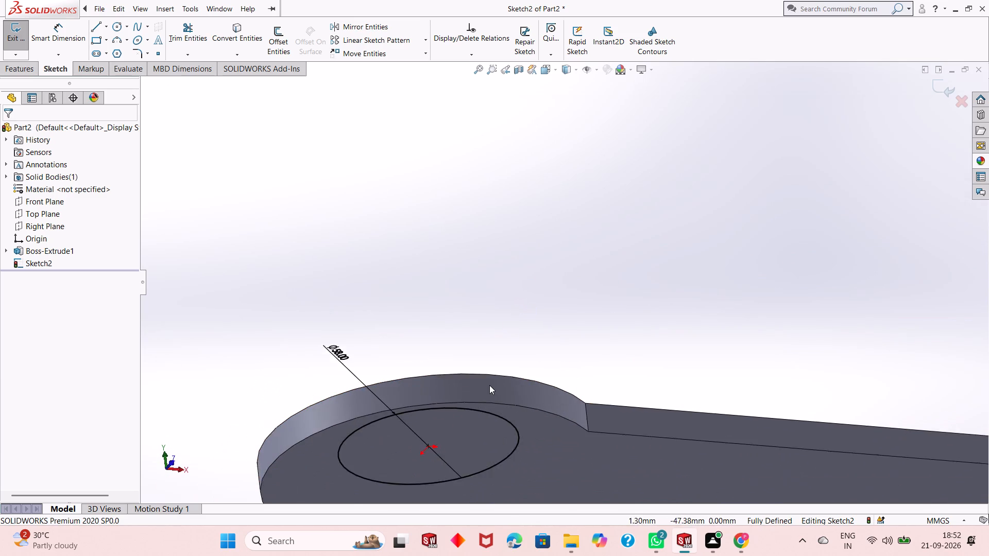
scroll(489, 385, "up", 2)
middle_click_drag(481, 391, 439, 457)
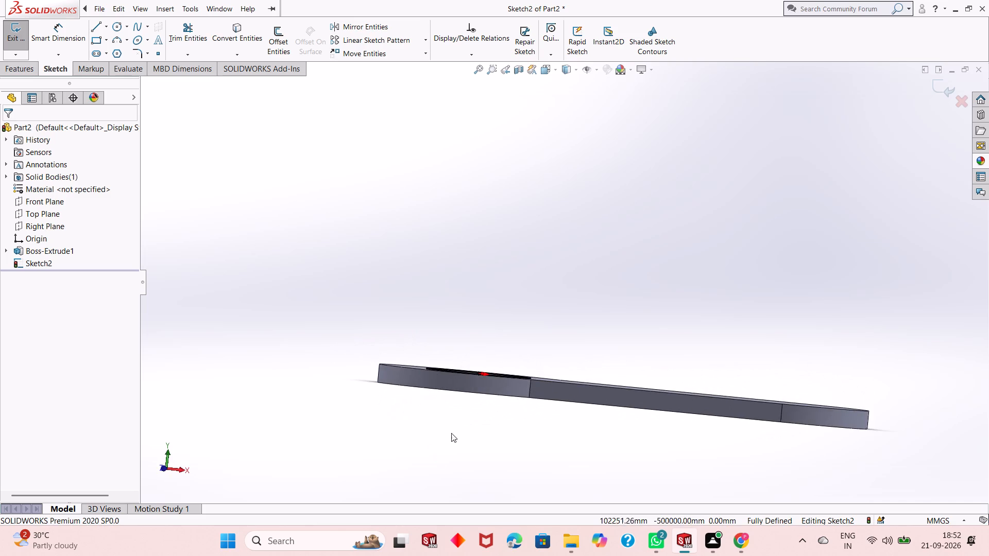
middle_click_drag(480, 319, 476, 435)
middle_click_drag(501, 309, 483, 327)
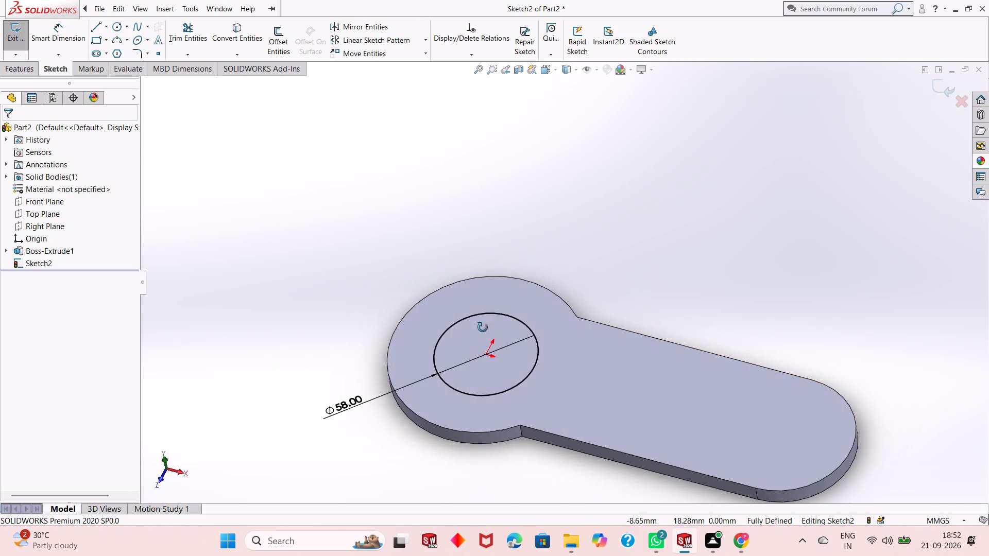
middle_click_drag(483, 327, 467, 310)
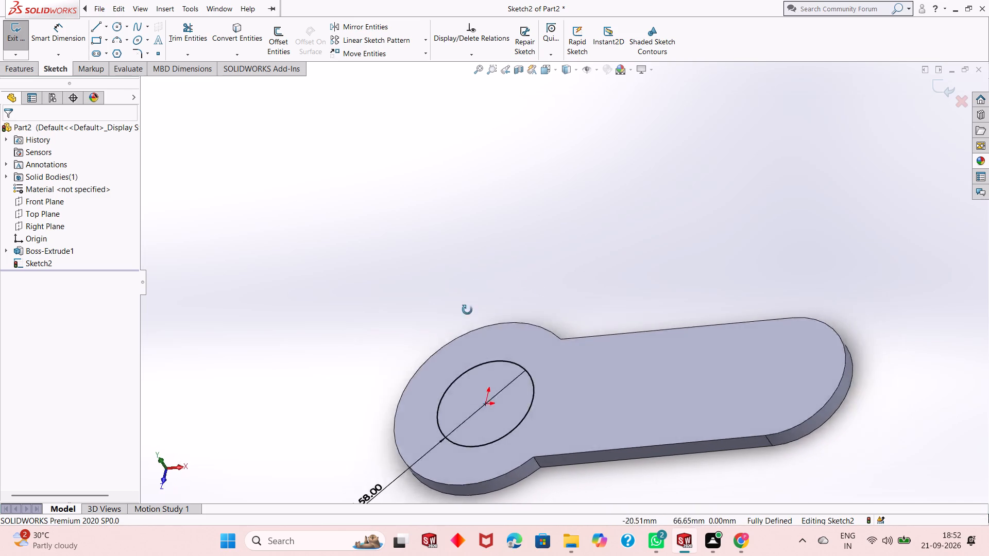
middle_click_drag(467, 310, 456, 313)
scroll(515, 394, "down", 5)
scroll(542, 414, "up", 6)
middle_click_drag(573, 351, 577, 347)
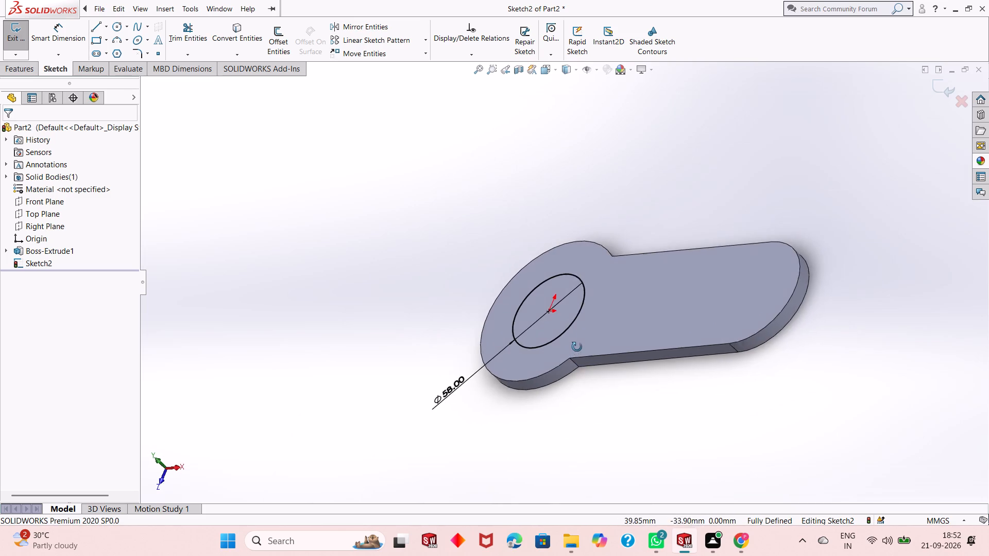
middle_click_drag(577, 347, 604, 328)
scroll(559, 291, "down", 5)
middle_click_drag(524, 362, 530, 408)
scroll(514, 373, "up", 2)
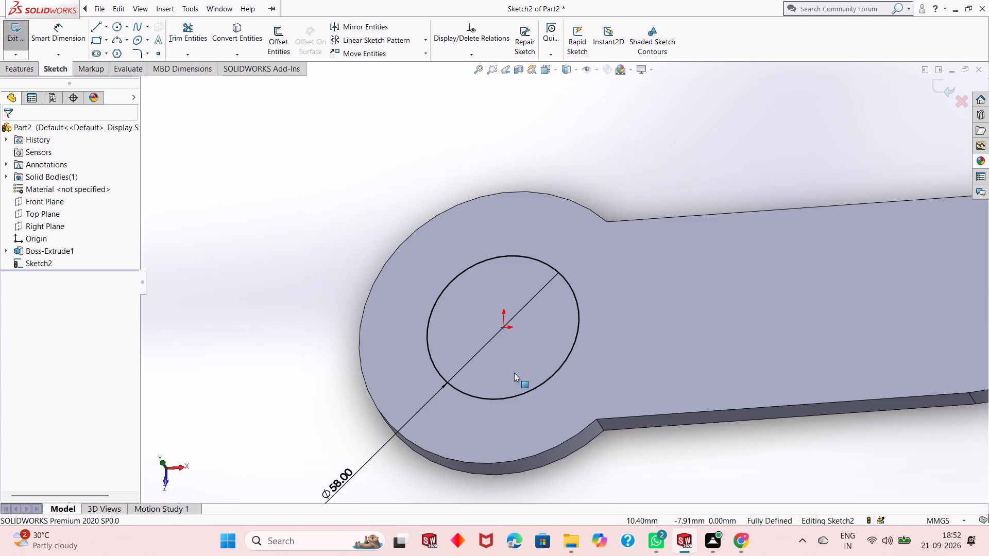
Extrude the 58 mm circle 45 mm upward from the plate as a blind boss merged with the body.
left_click(29, 68)
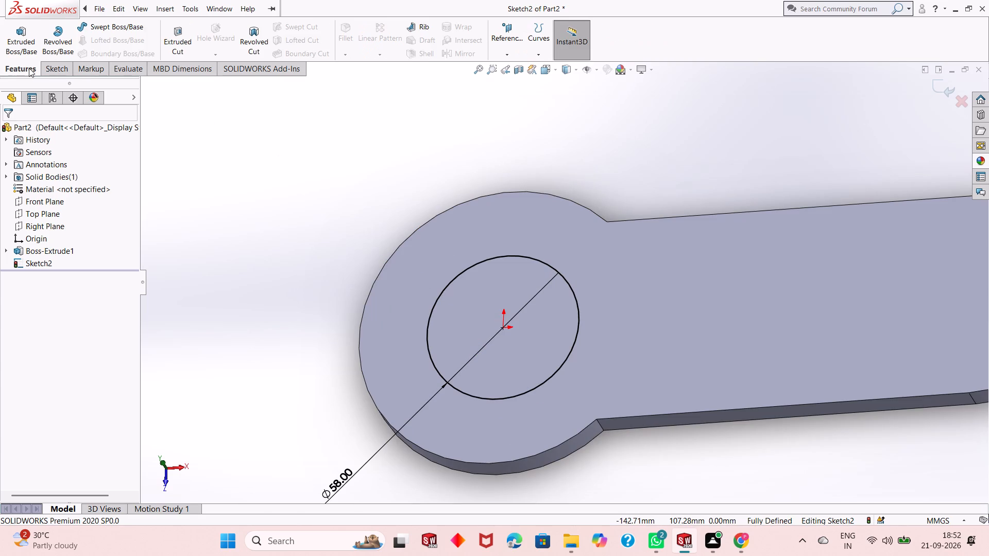
left_click(20, 48)
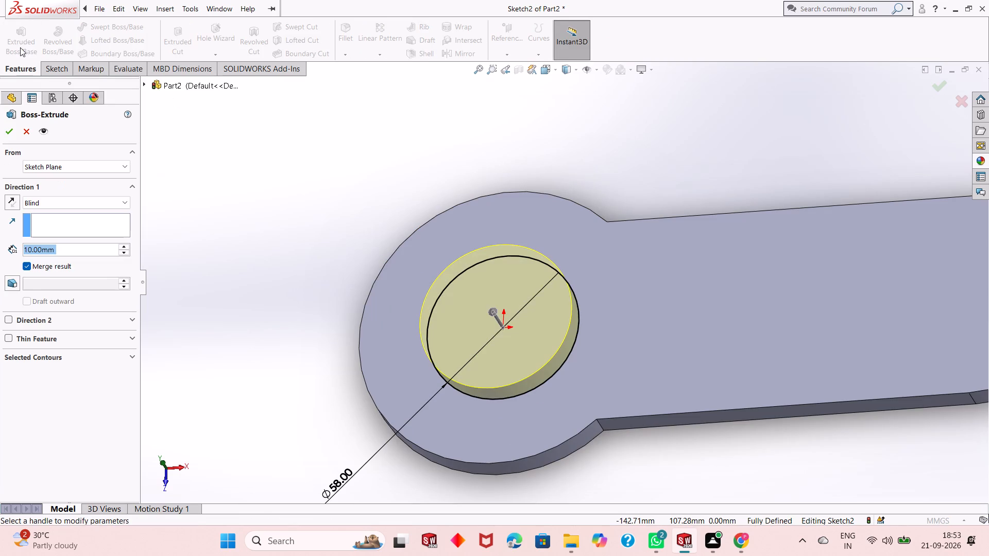
middle_click_drag(408, 339, 412, 305)
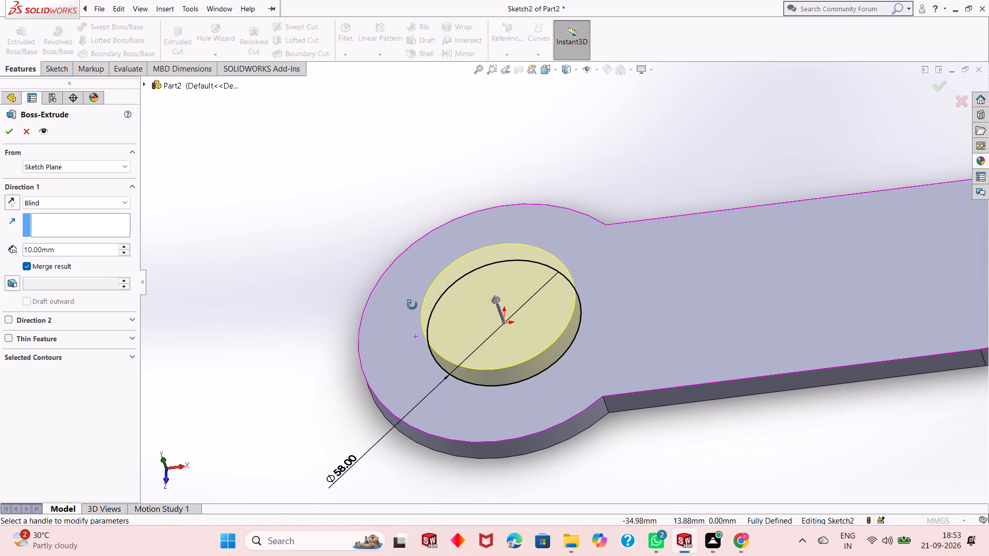
middle_click_drag(412, 305, 417, 287)
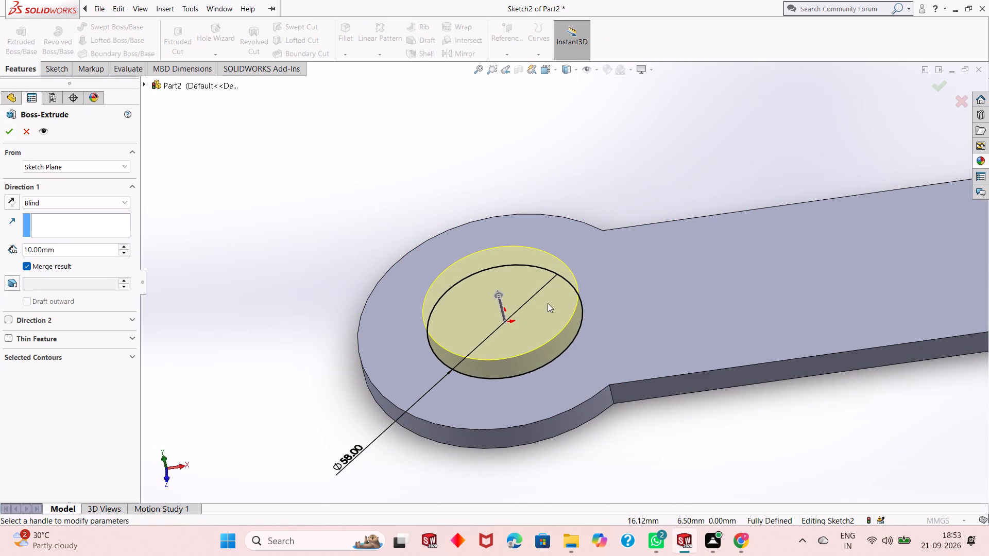
scroll(556, 309, "down", 2)
scroll(556, 309, "up", 2)
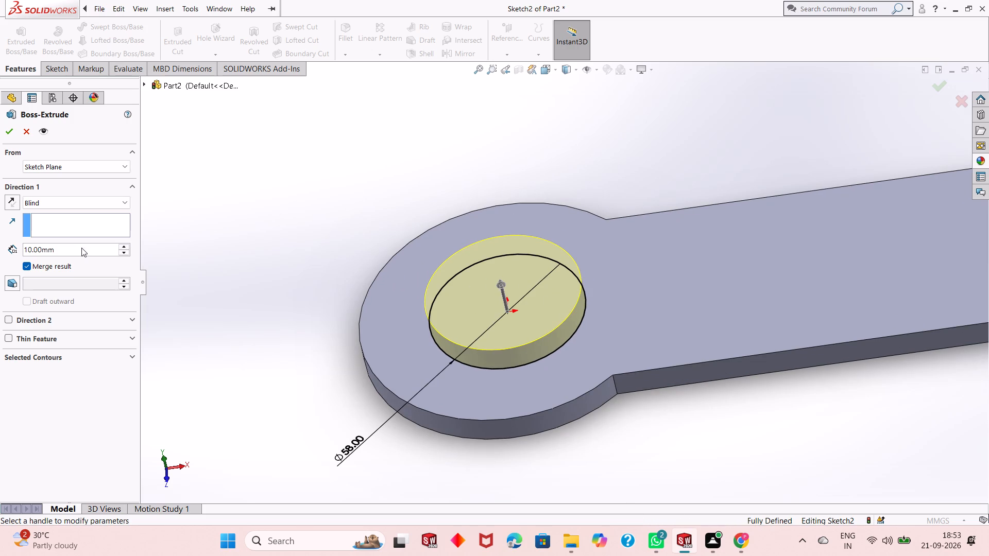
double_click(66, 246)
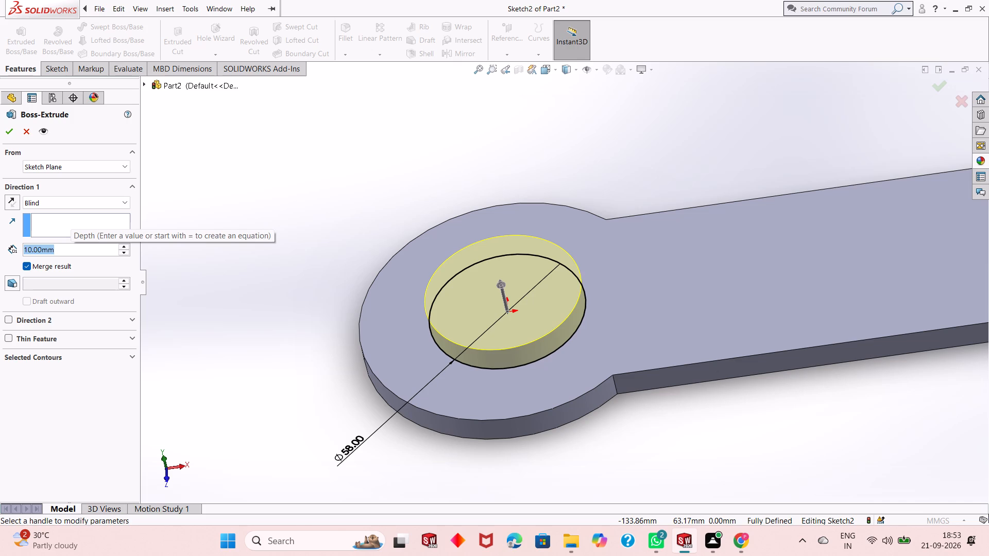
type("45")
key("Return")
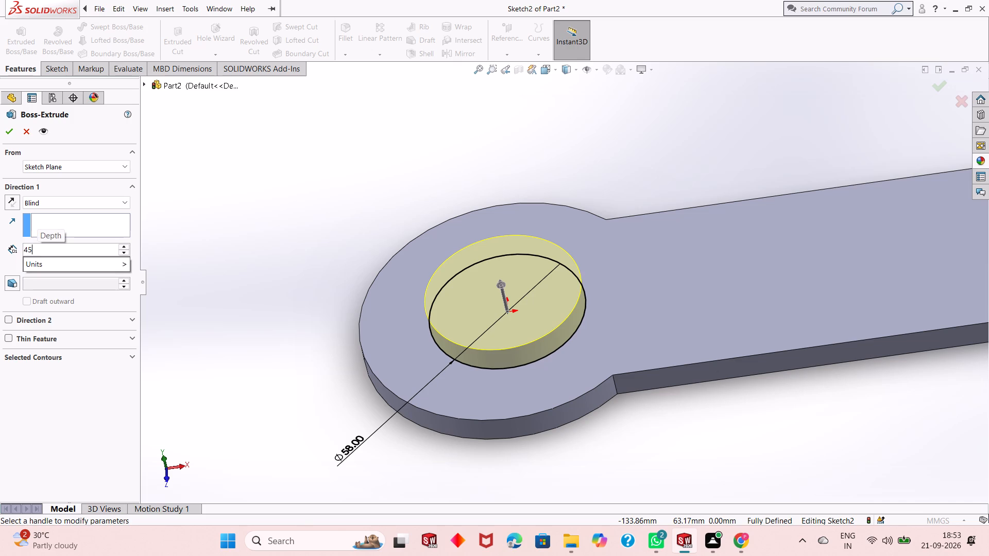
left_click(4, 134)
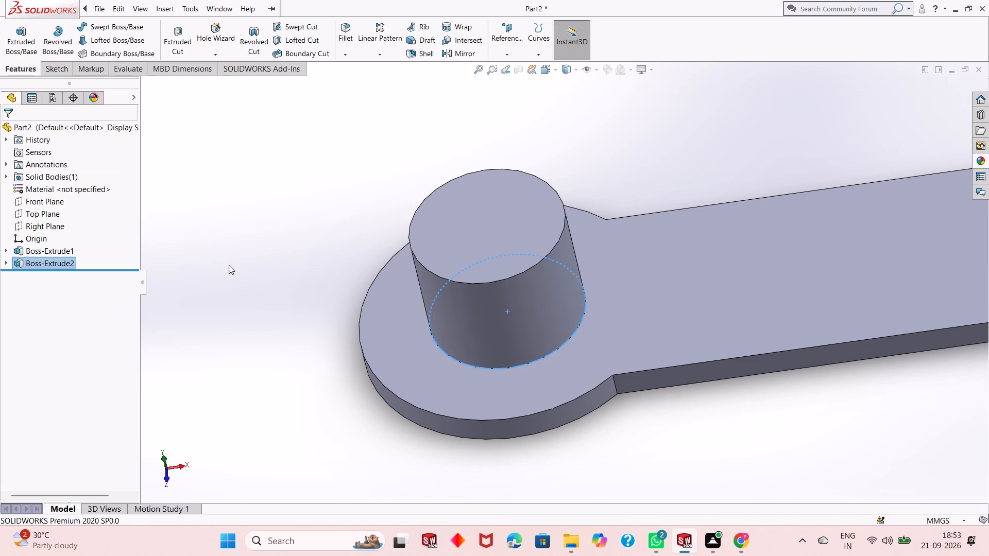
left_click(297, 279)
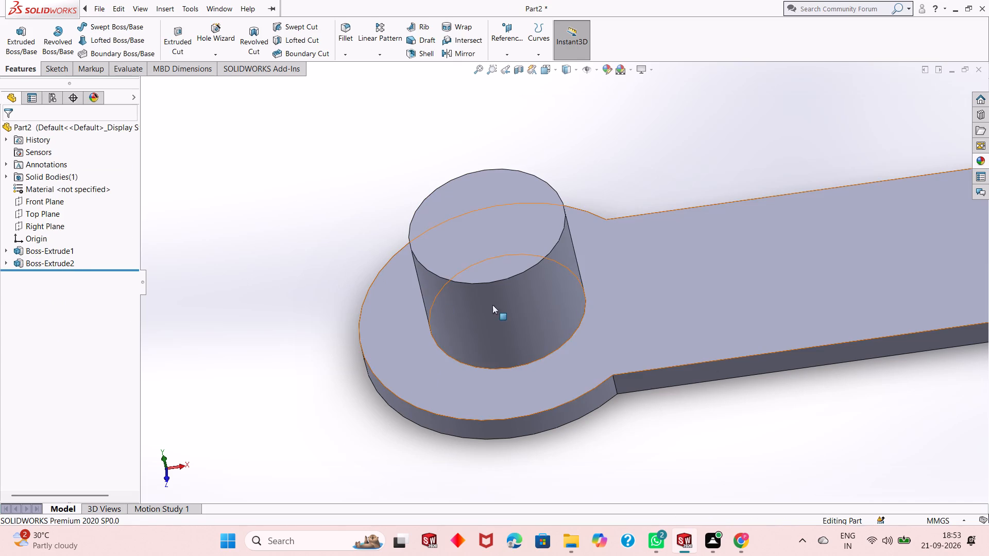
Examine the cylindrical boss on the link plate from several angles.
scroll(527, 301, "down", 2)
scroll(424, 309, "up", 5)
scroll(671, 256, "down", 3)
middle_click_drag(524, 311, 530, 307)
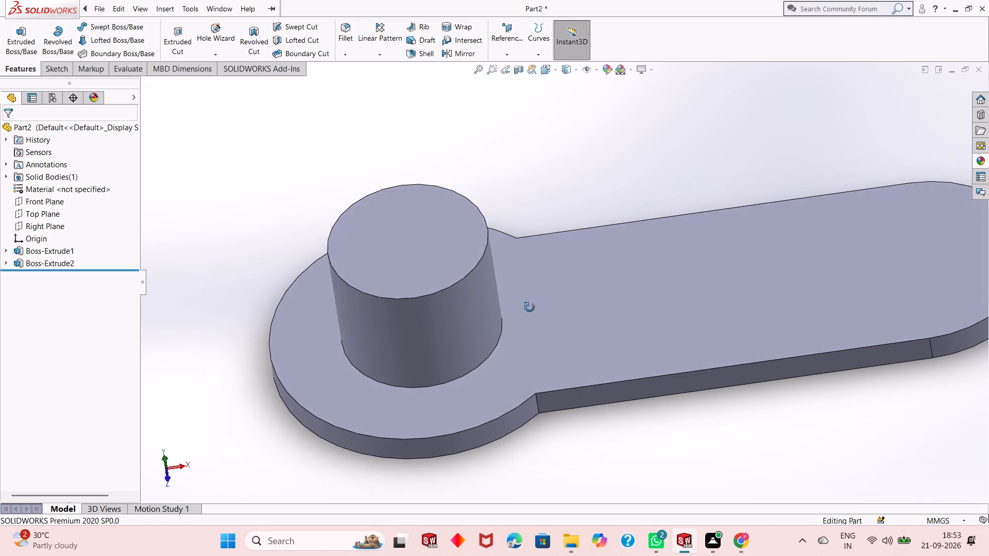
middle_click_drag(530, 307, 526, 346)
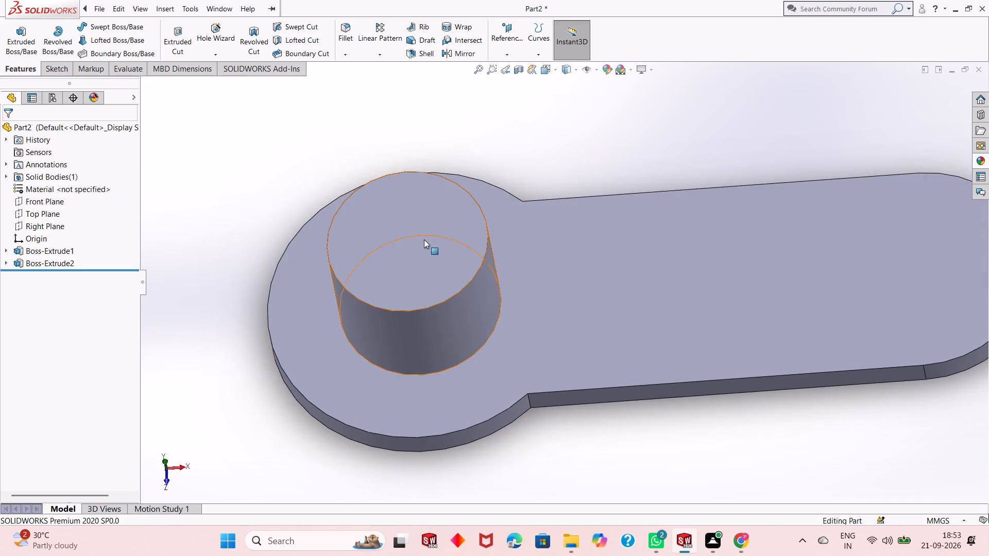
scroll(425, 236, "down", 3)
scroll(438, 269, "up", 4)
middle_click_drag(549, 272, 526, 268)
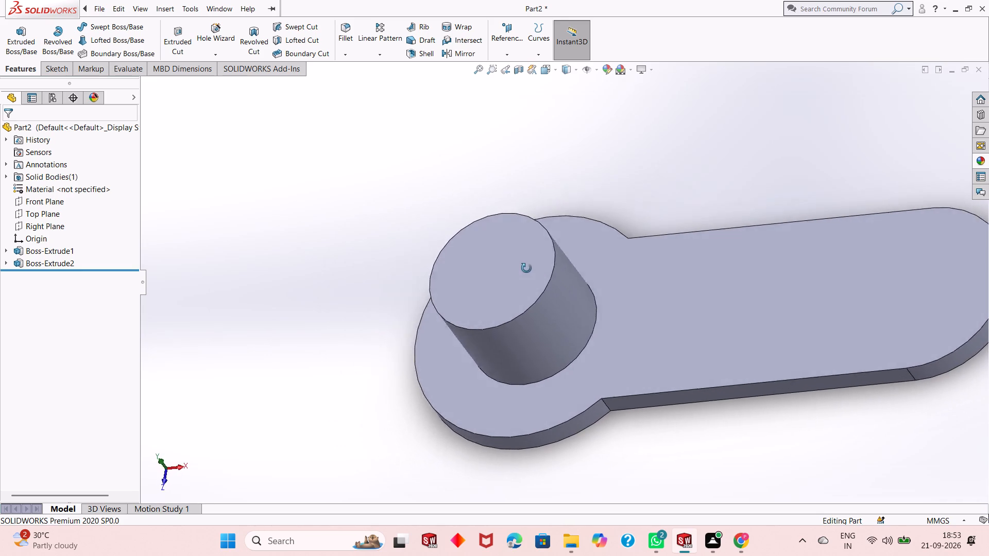
middle_click_drag(526, 268, 561, 214)
scroll(537, 285, "up", 2)
middle_click_drag(543, 341, 534, 301)
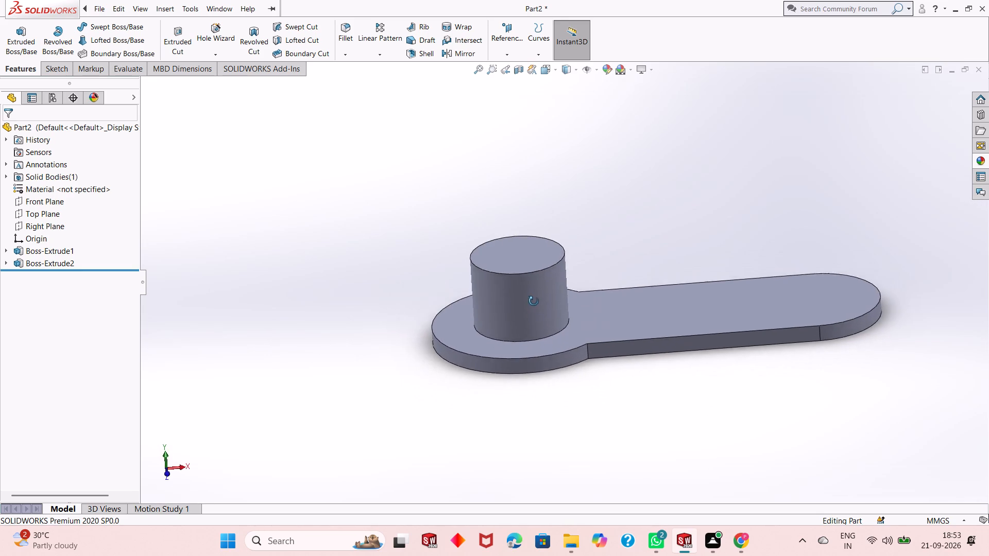
middle_click_drag(534, 301, 532, 286)
scroll(574, 258, "down", 3)
middle_click_drag(518, 302, 497, 388)
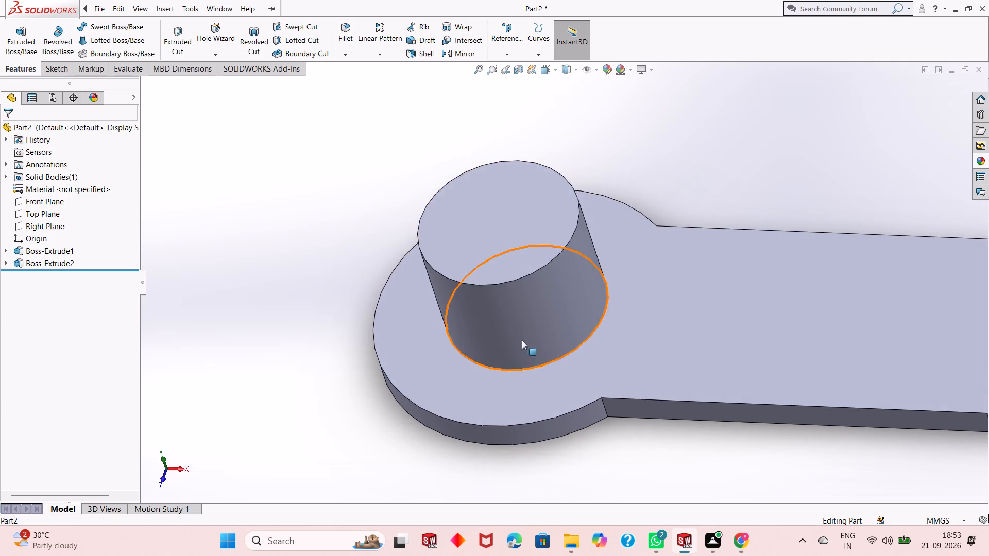
scroll(525, 310, "up", 3)
middle_click_drag(545, 233, 570, 242)
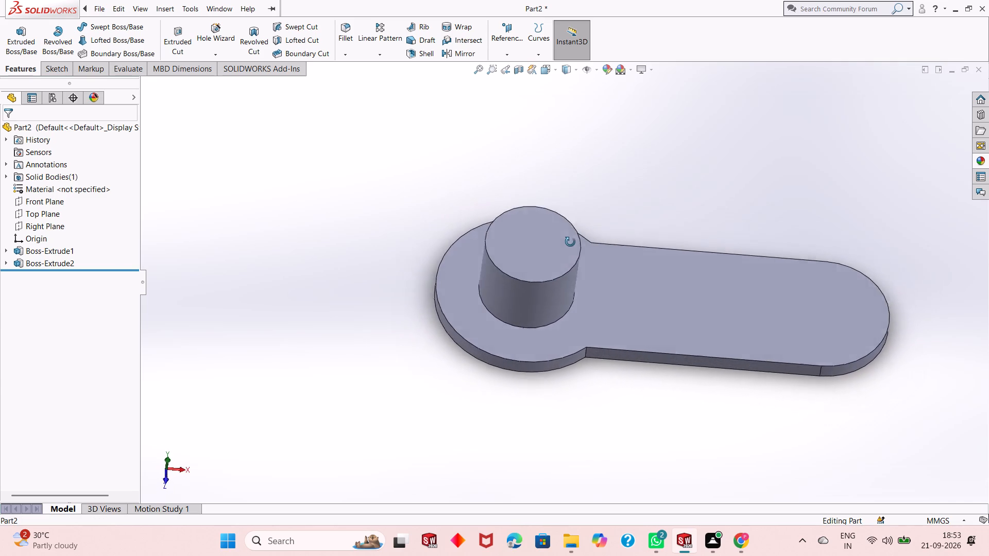
middle_click_drag(570, 242, 583, 227)
scroll(578, 226, "down", 3)
middle_click_drag(561, 316, 530, 288)
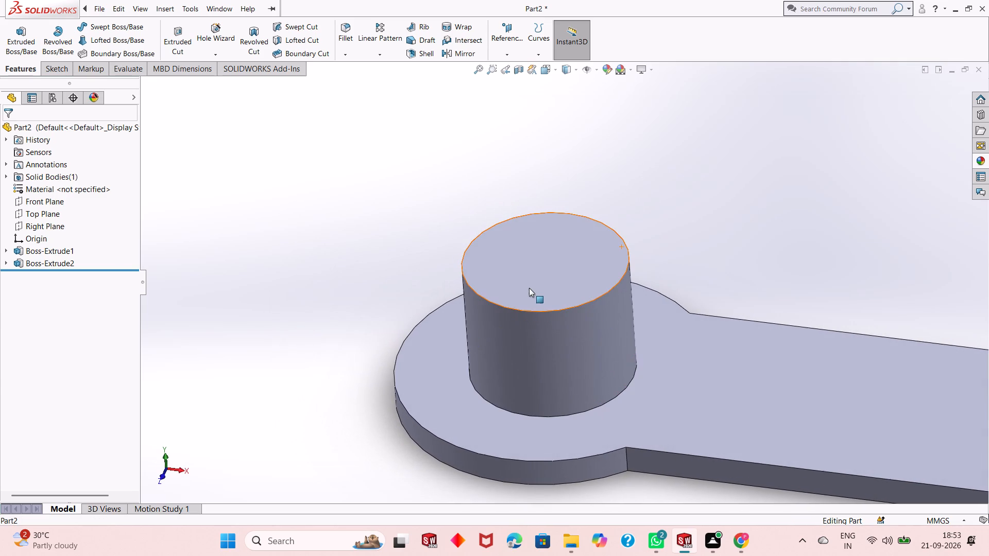
Start a new sketch on the cylindrical boss's top face, viewed face-on.
scroll(577, 267, "down", 2)
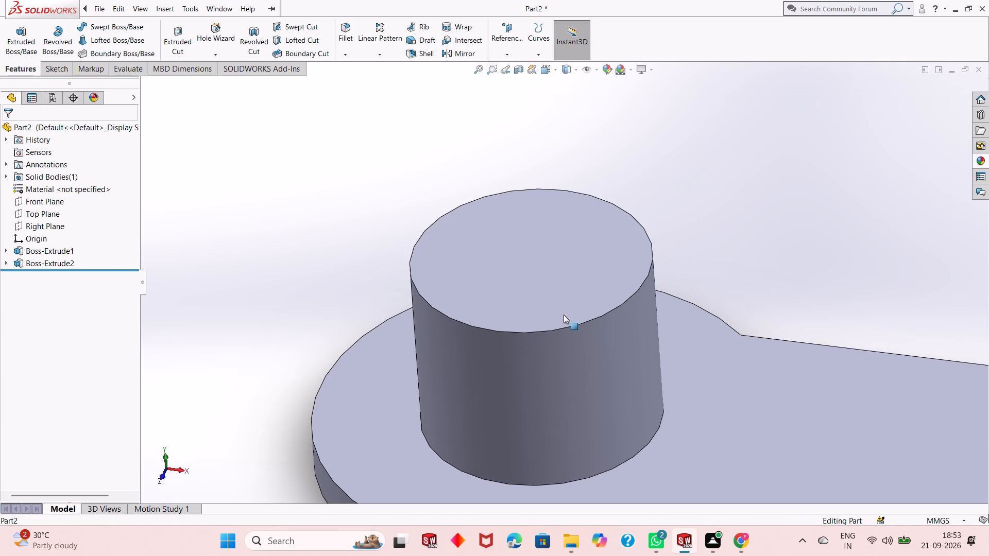
left_click(556, 275)
left_click(600, 249)
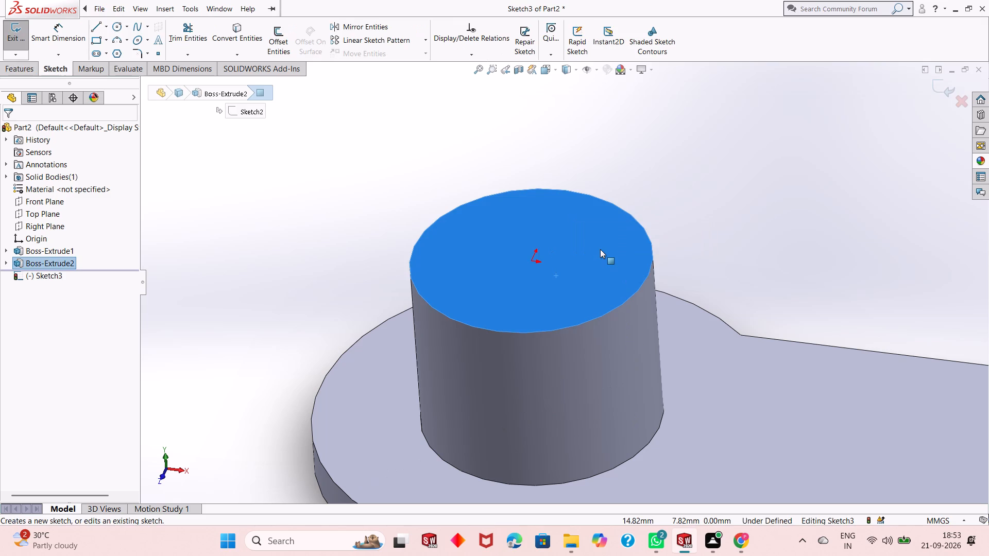
key("ctrl+8")
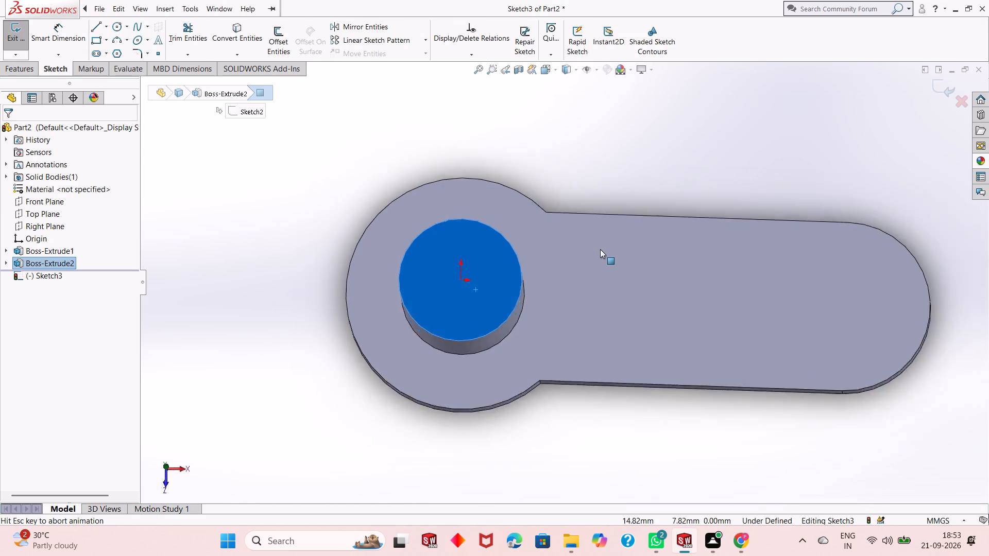
key("Escape")
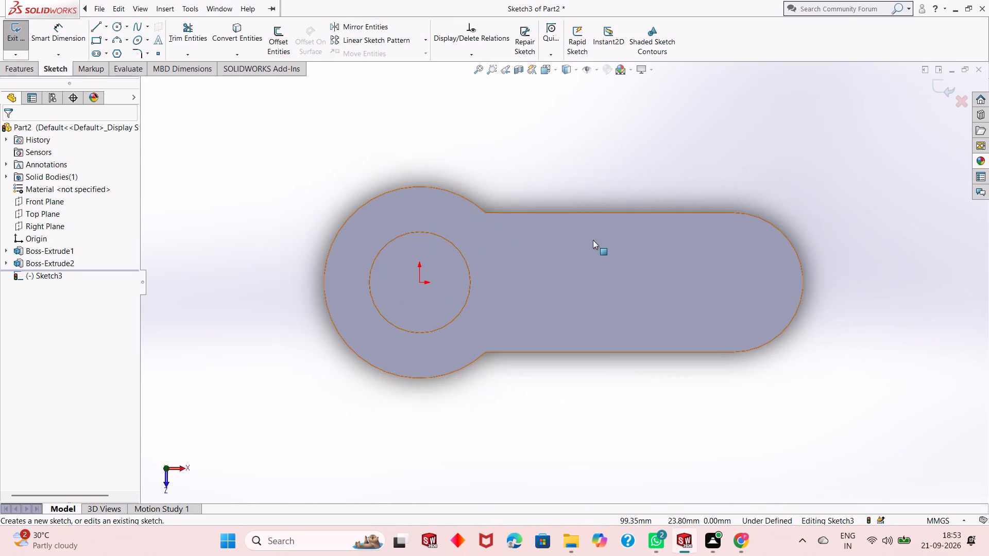
Sketch a circle about 72 mm in diameter centred on the origin, around the cylindrical boss's outline.
left_click(115, 30)
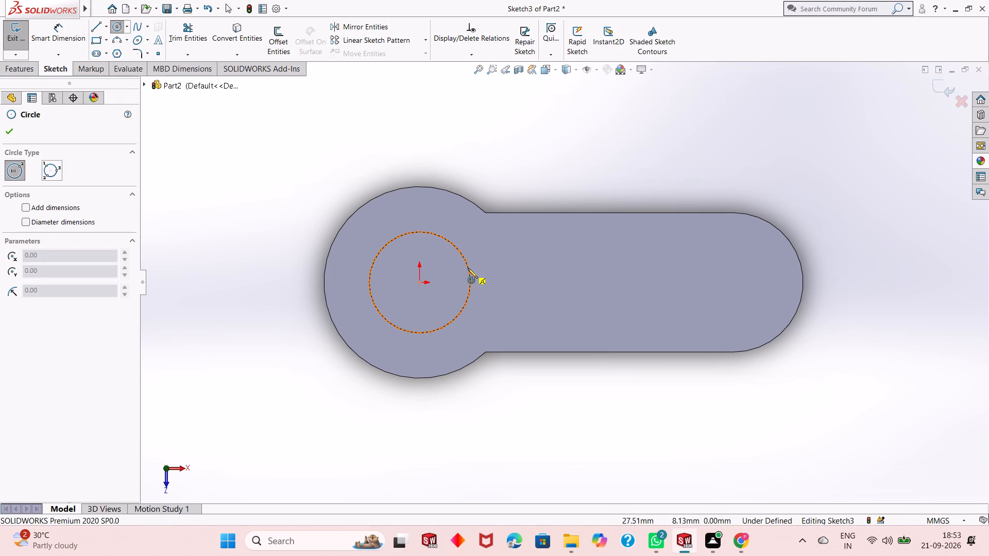
left_click(419, 283)
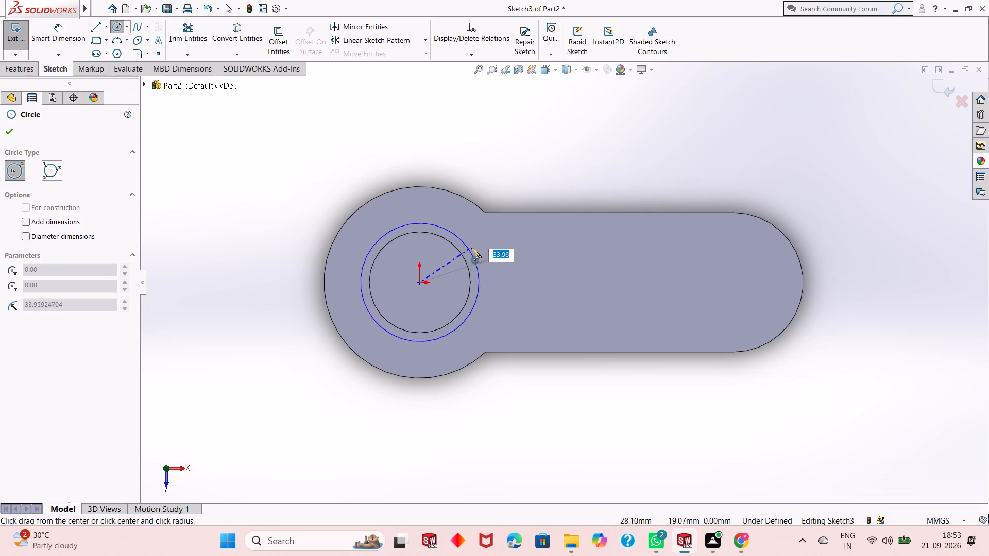
left_click(472, 248)
right_click(472, 248)
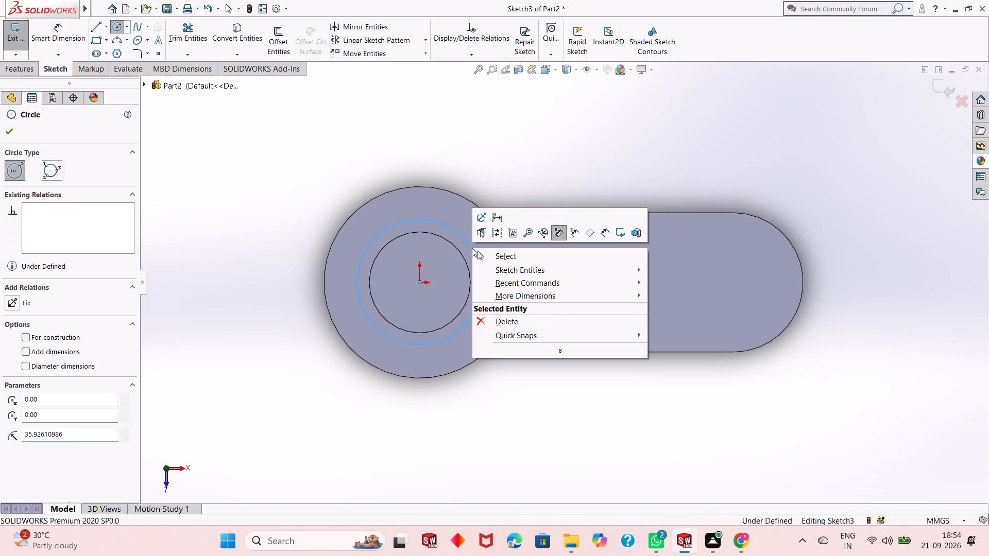
left_click(501, 257)
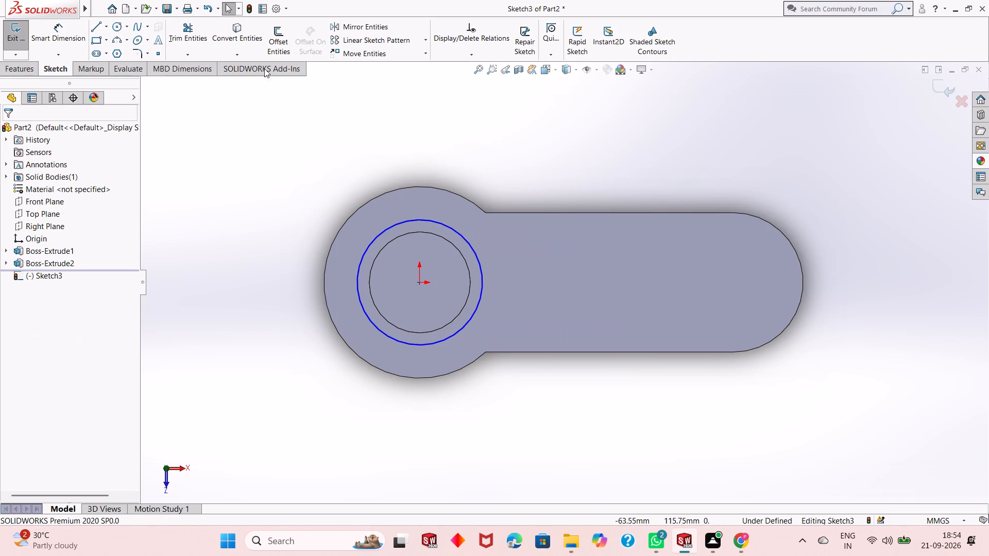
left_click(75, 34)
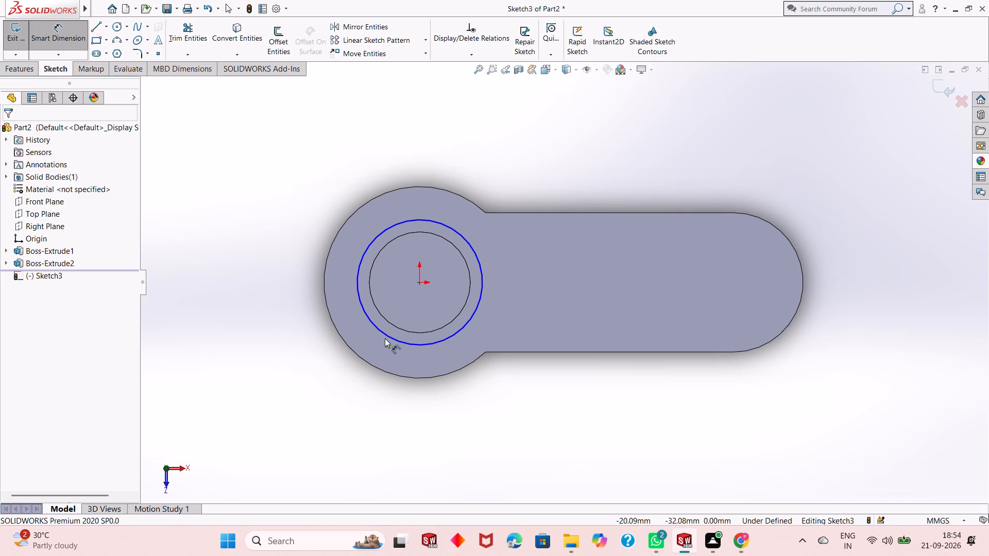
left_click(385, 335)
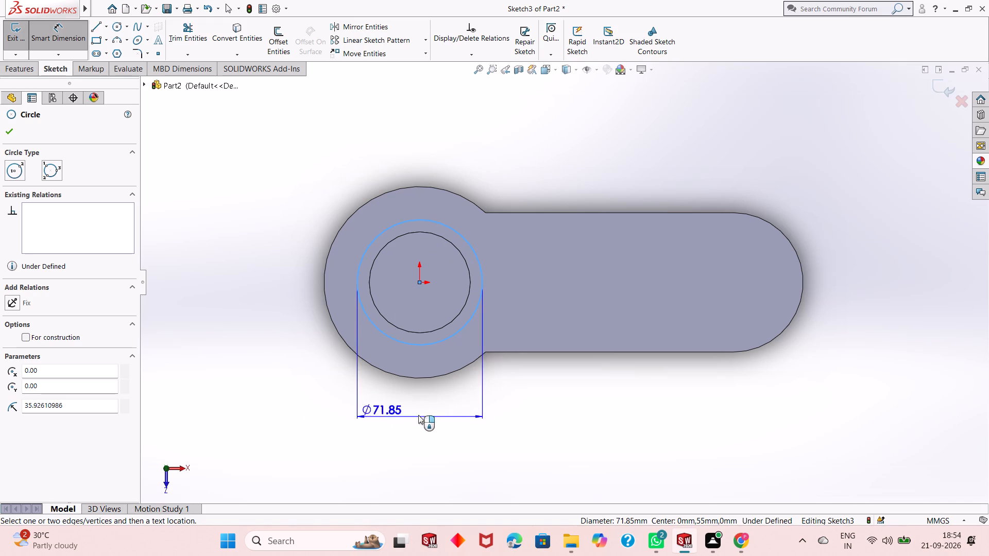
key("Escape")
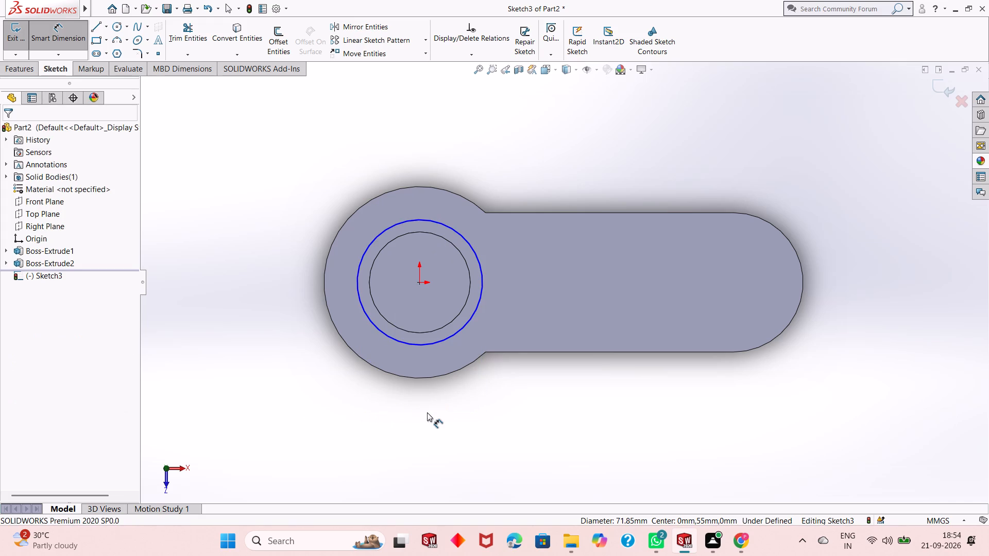
Undo the circle and sketch on the boss's top face and the boss extrusion, back to the boss's base circle sketch.
key("Escape")
key("ctrl+z")
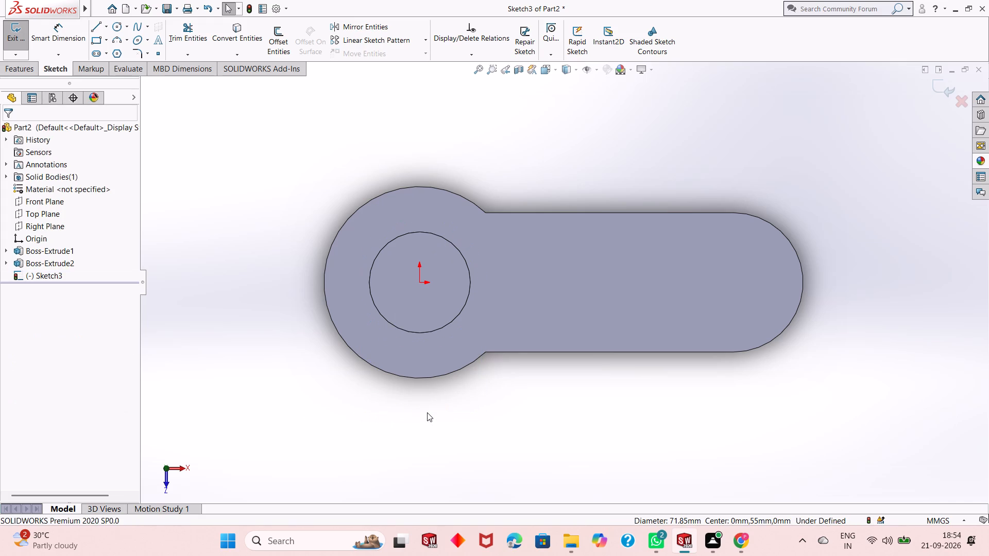
key("ctrl+z")
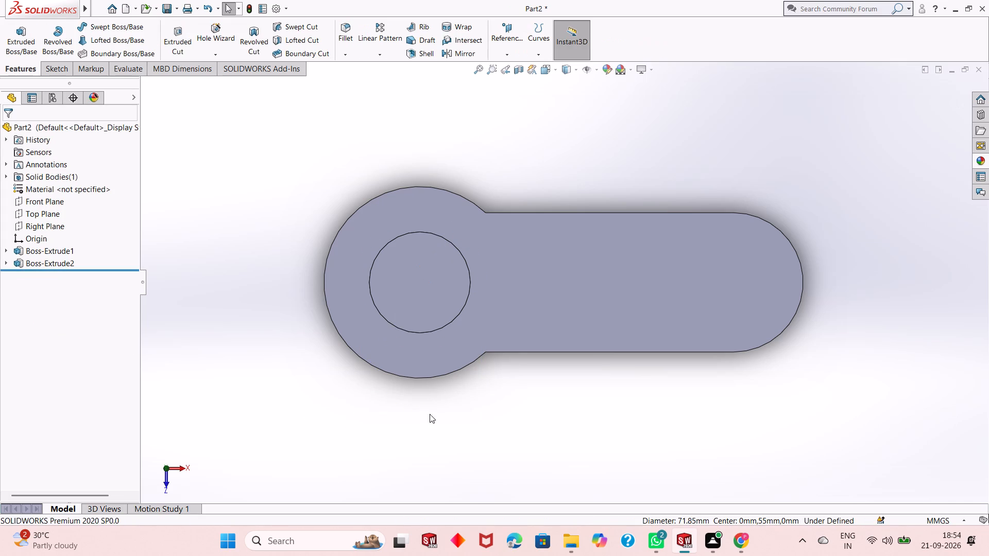
middle_click_drag(443, 349, 444, 276)
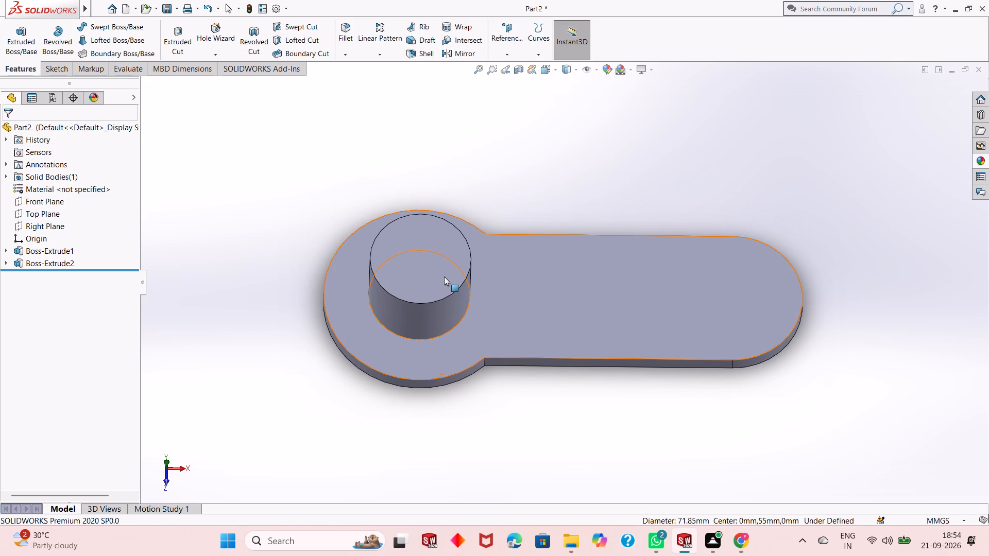
key("ctrl+z")
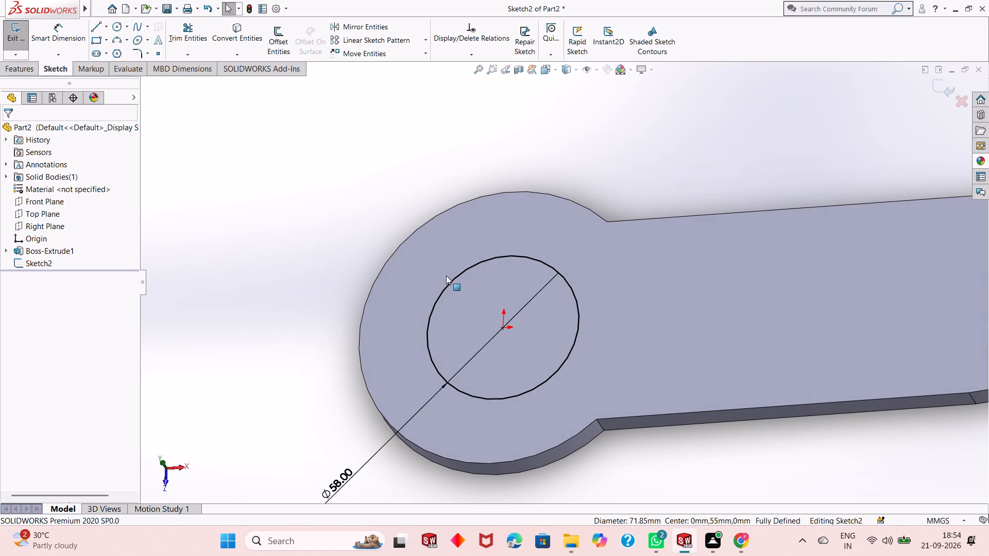
Set the diameter of the boss's base circle to 60 mm.
scroll(434, 388, "up", 3)
double_click(427, 396)
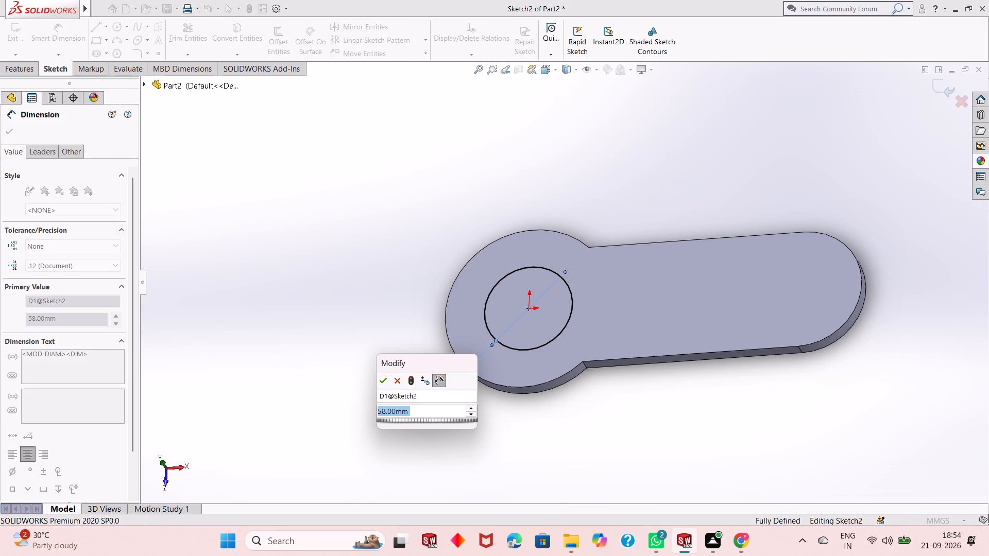
type("60")
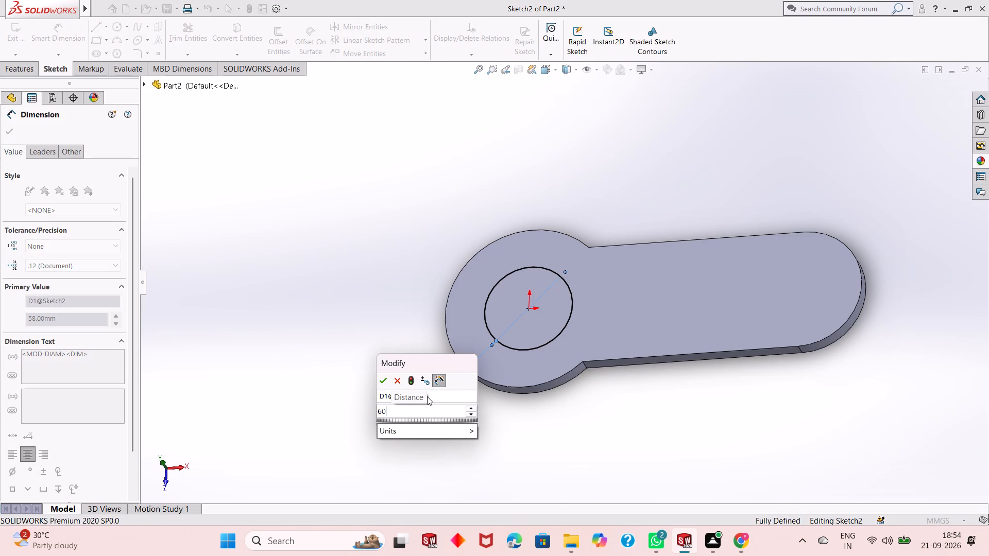
key("Return")
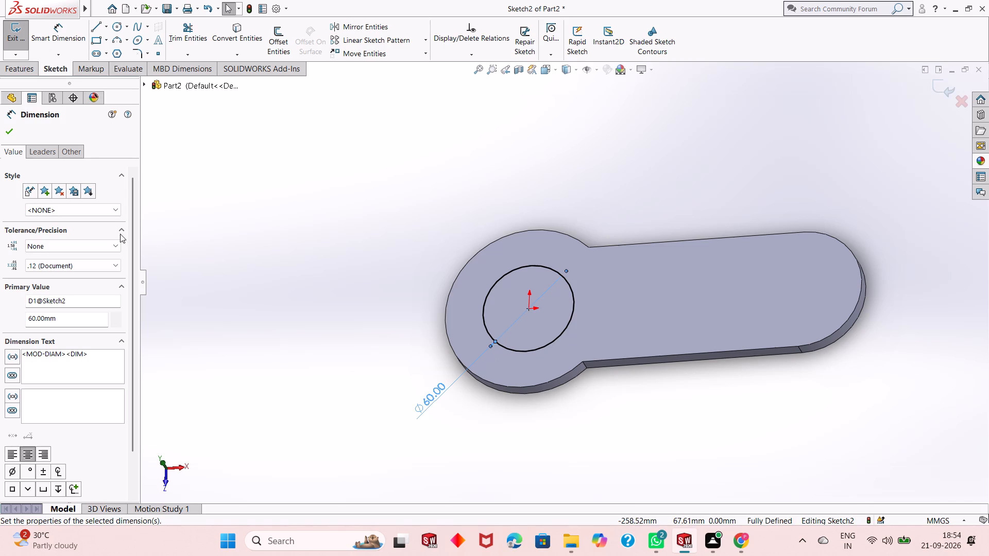
left_click(12, 135)
Extrude the 60 mm circle 45 mm upward from the plate as a blind boss merged with the body.
scroll(566, 342, "down", 2)
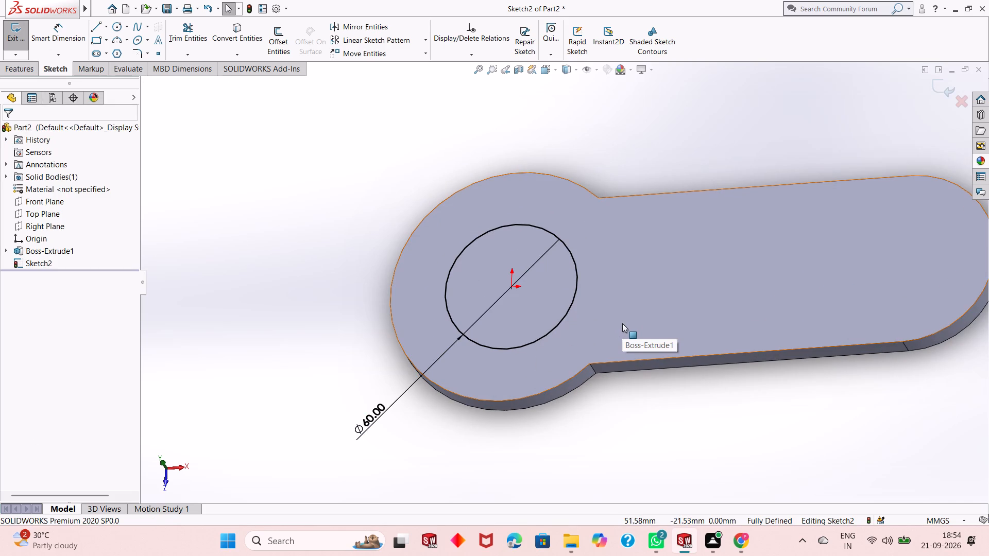
scroll(622, 323, "down", 2)
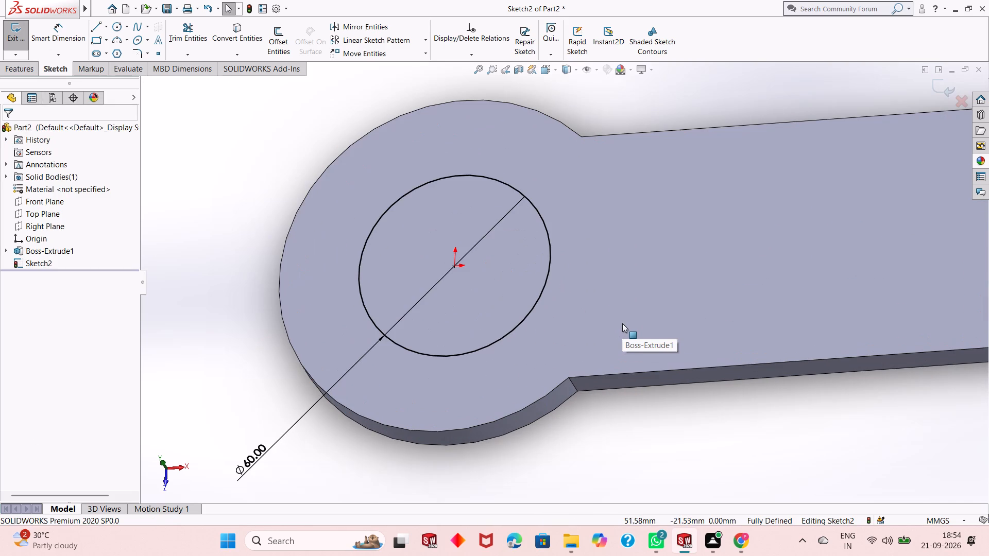
scroll(622, 323, "down", 3)
scroll(610, 328, "up", 2)
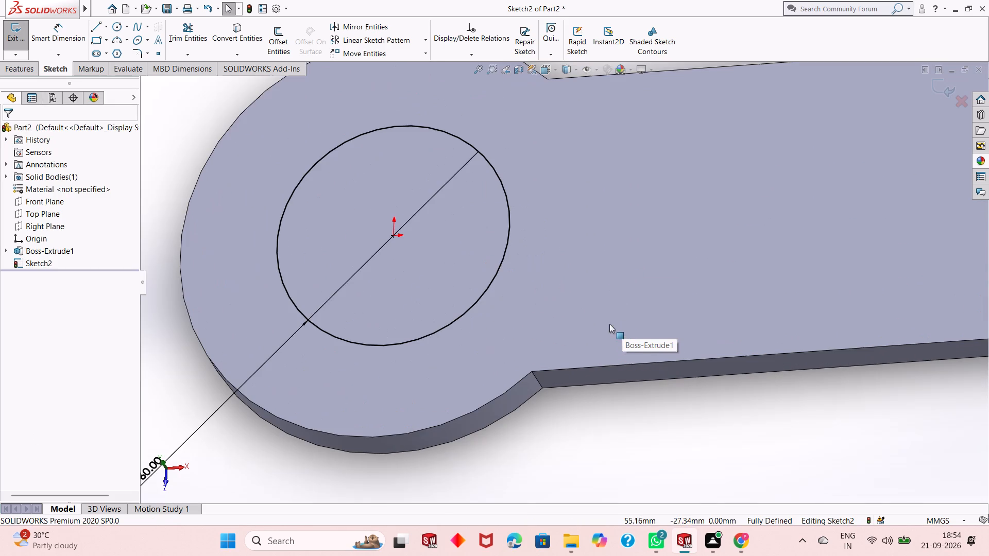
scroll(509, 325, "up", 1)
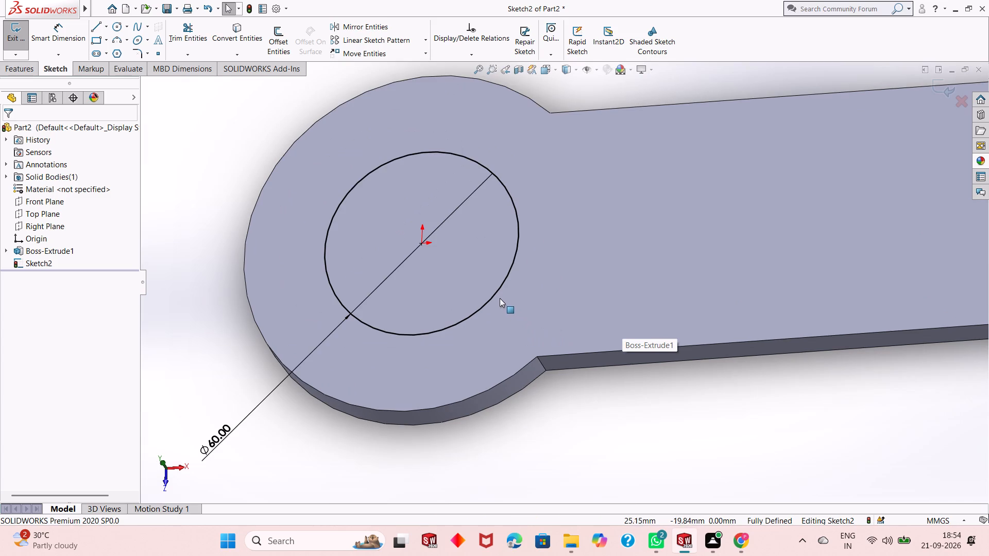
middle_click_drag(500, 298, 553, 280)
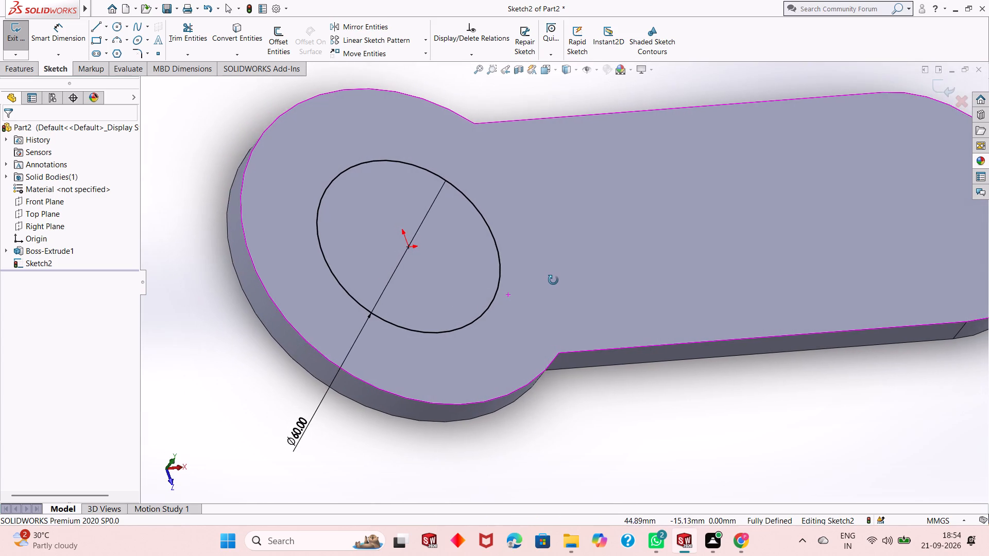
middle_click_drag(553, 280, 530, 280)
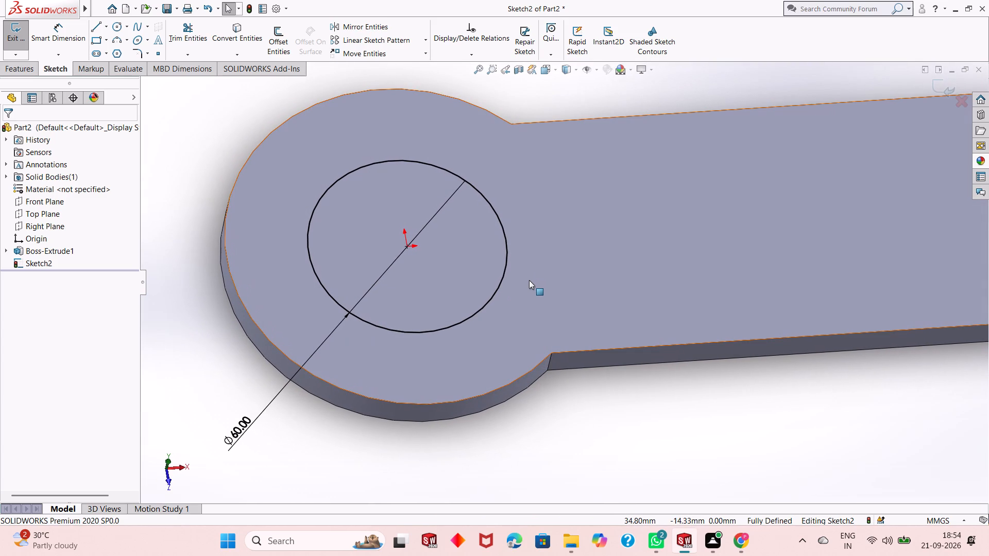
scroll(529, 280, "down", 2)
scroll(529, 280, "up", 2)
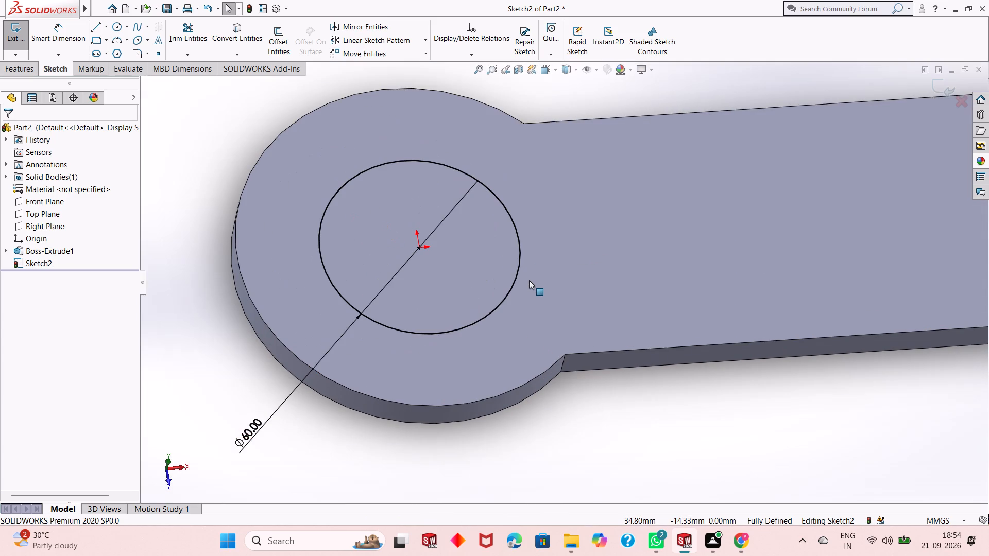
left_click(30, 72)
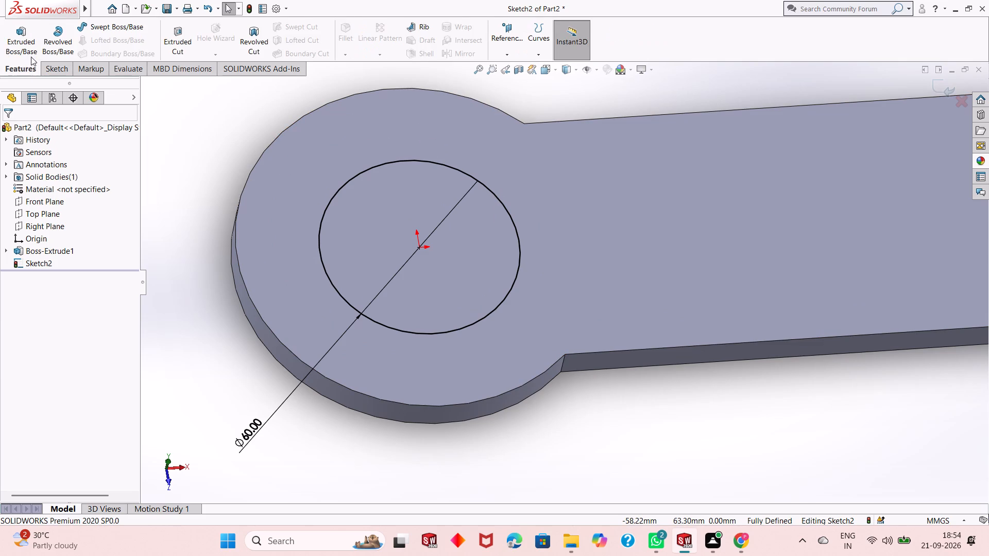
left_click(30, 50)
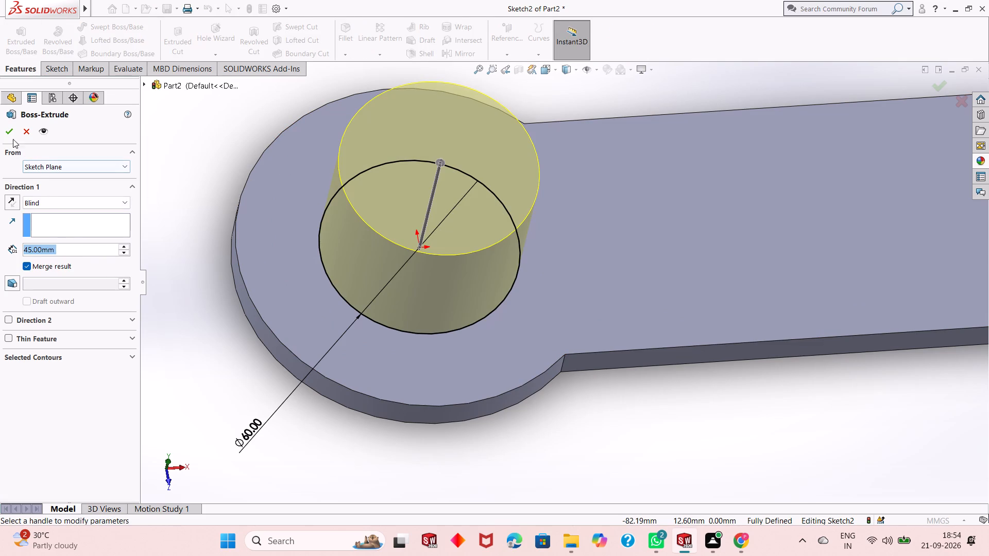
left_click(5, 133)
Start a new sketch on the cylindrical boss's top face, viewed face-on.
scroll(426, 418, "up", 1)
left_click(467, 198)
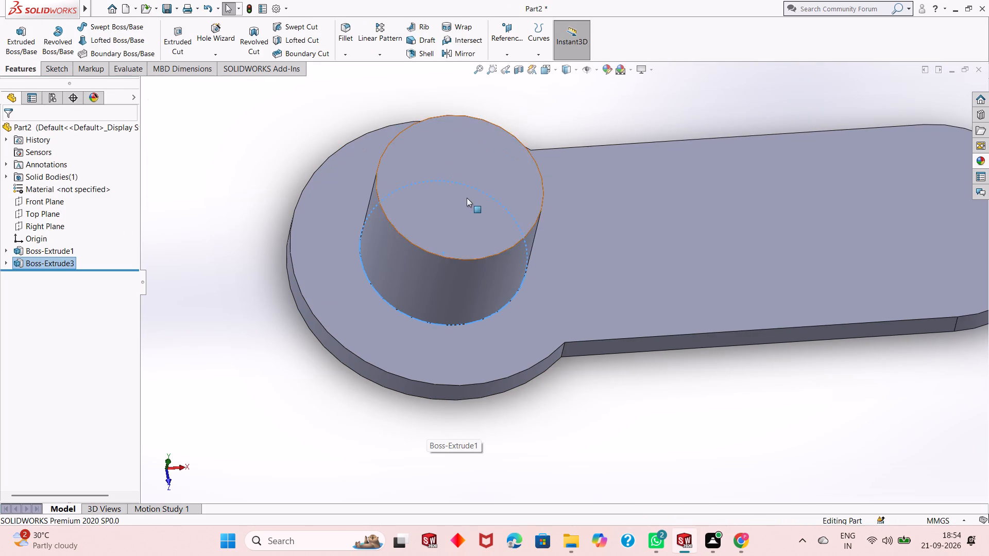
left_click(506, 171)
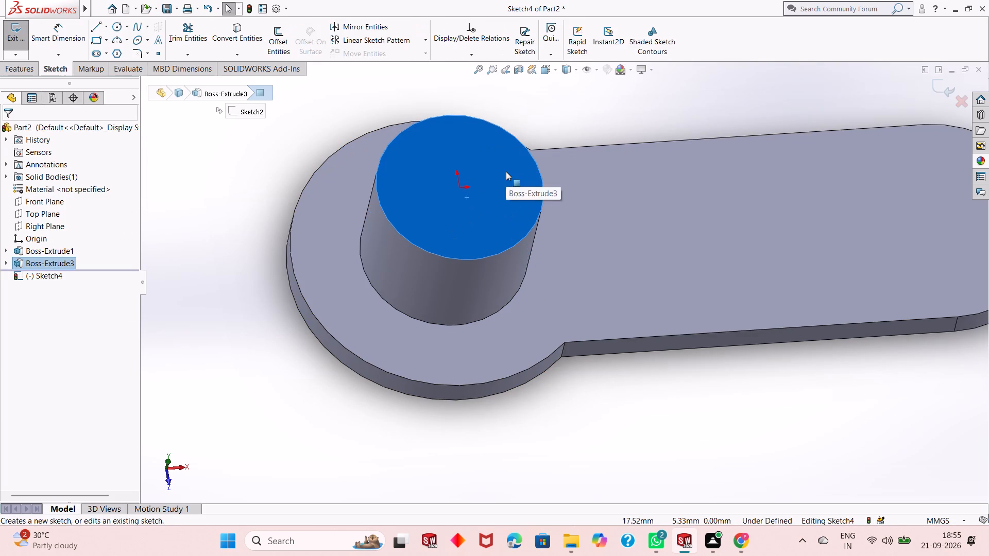
key("ctrl+8")
key("grave")
key("Escape")
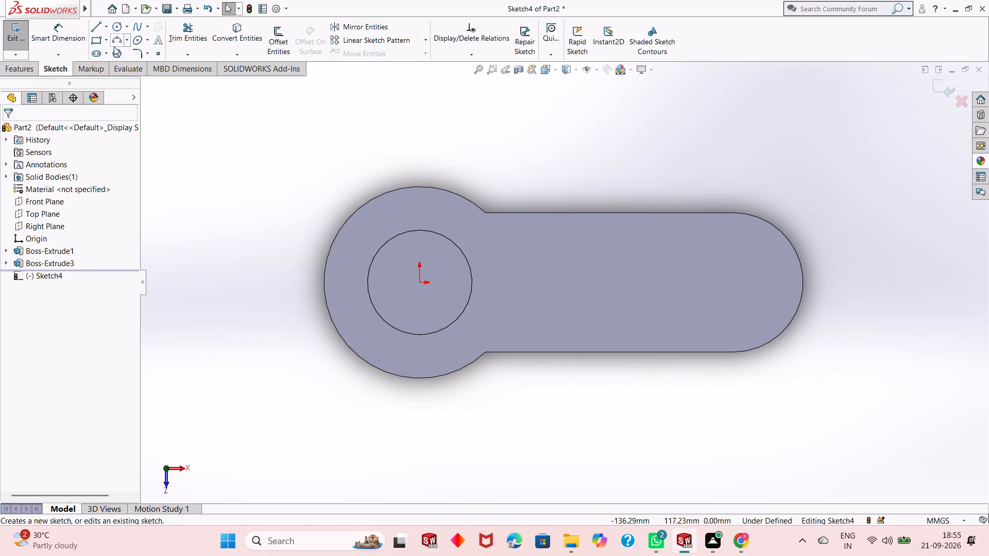
Sketch a circle about 73 mm in diameter centred on the origin, around the cylindrical boss's outline.
left_click(115, 30)
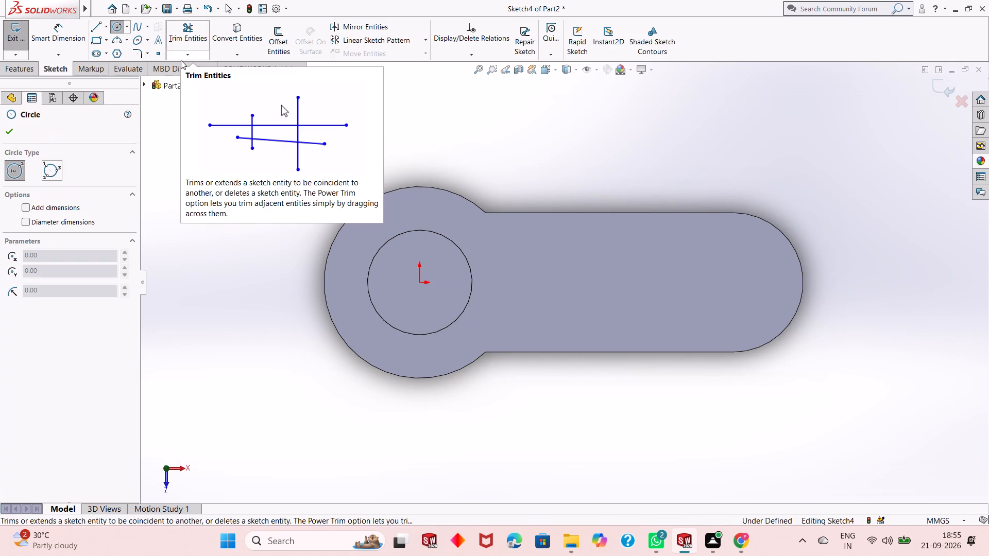
left_click(419, 283)
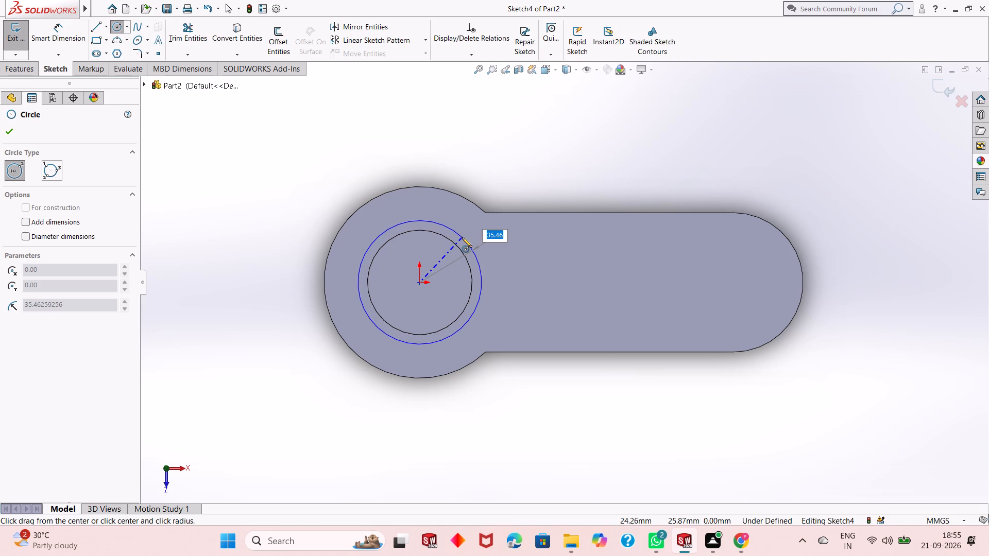
left_click(463, 236)
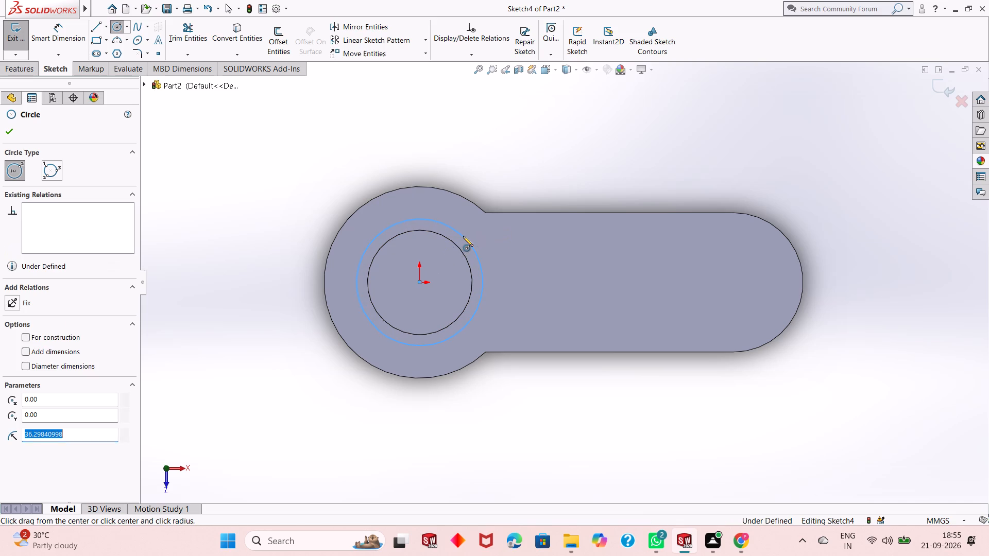
right_click(463, 236)
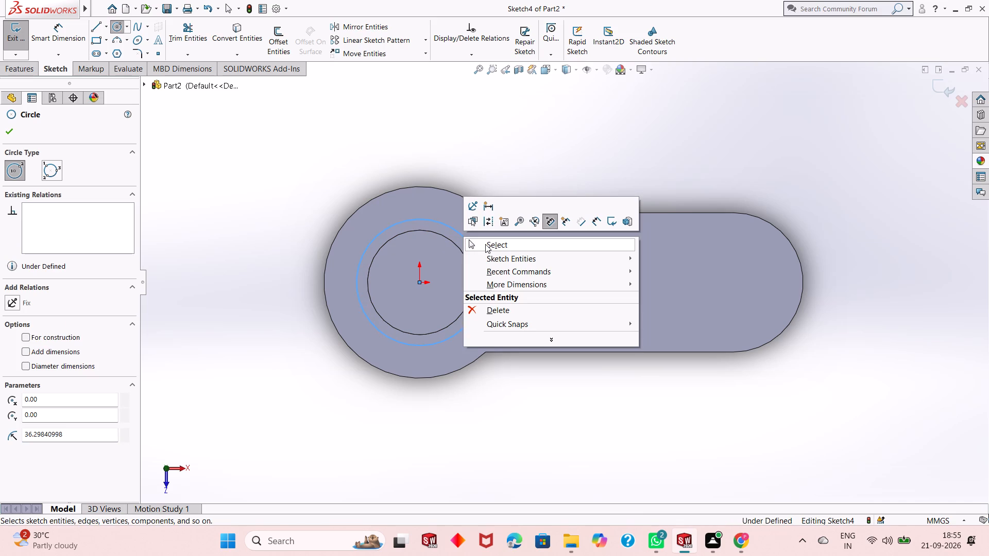
left_click(485, 244)
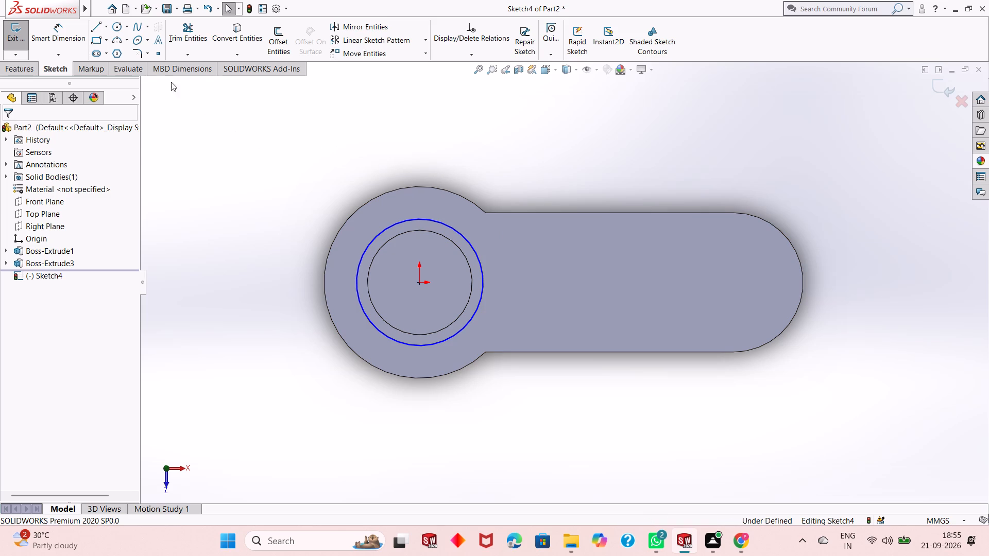
Dimension the new circle around the boss with a diameter of 70 mm.
left_click(73, 37)
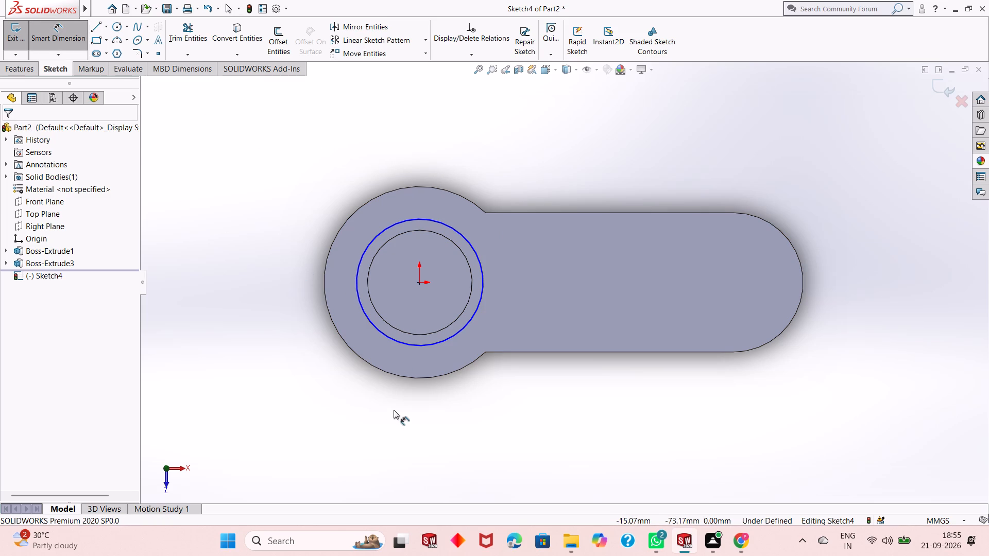
left_click(437, 343)
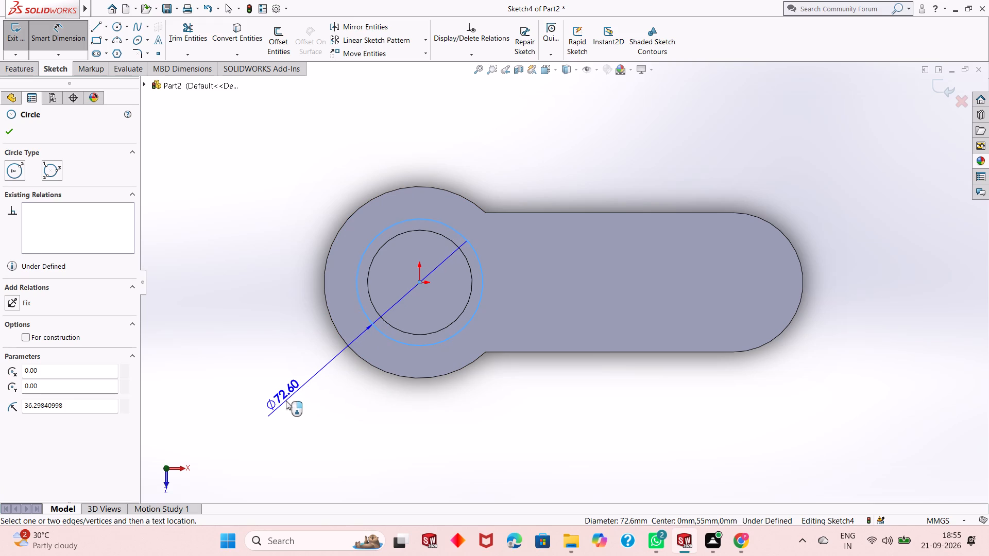
left_click(285, 401)
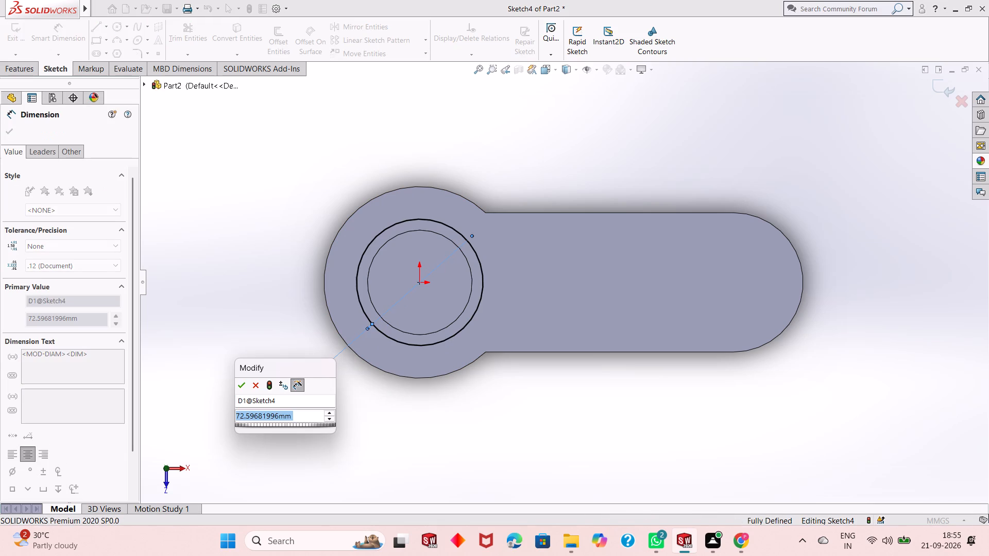
type("70")
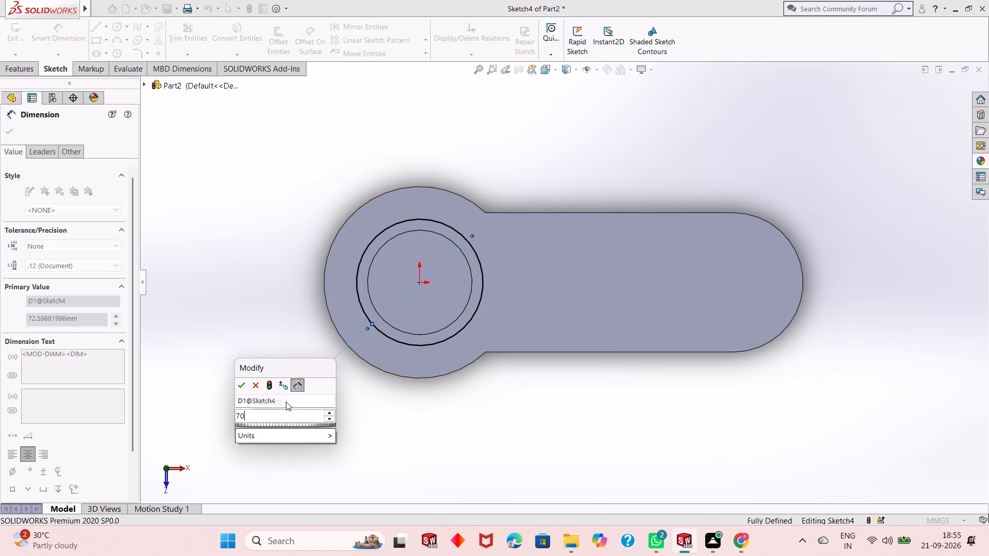
key("Return")
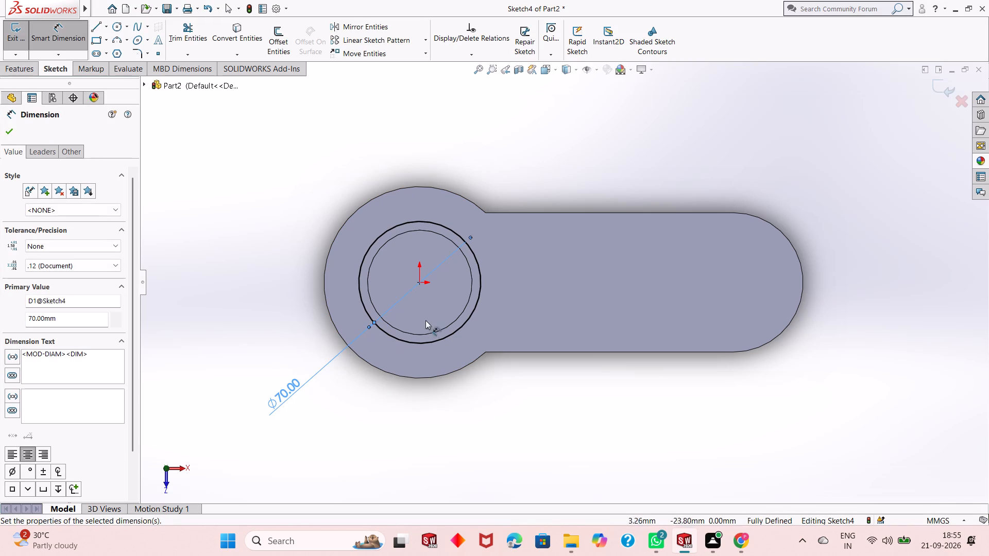
middle_click_drag(449, 328, 448, 246)
middle_click_drag(448, 246, 448, 272)
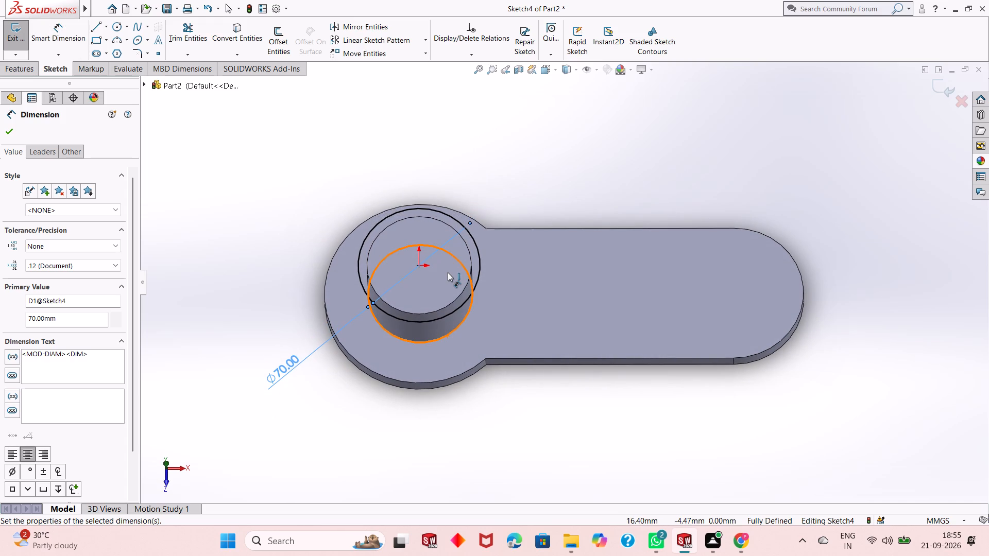
key("ctrl+8")
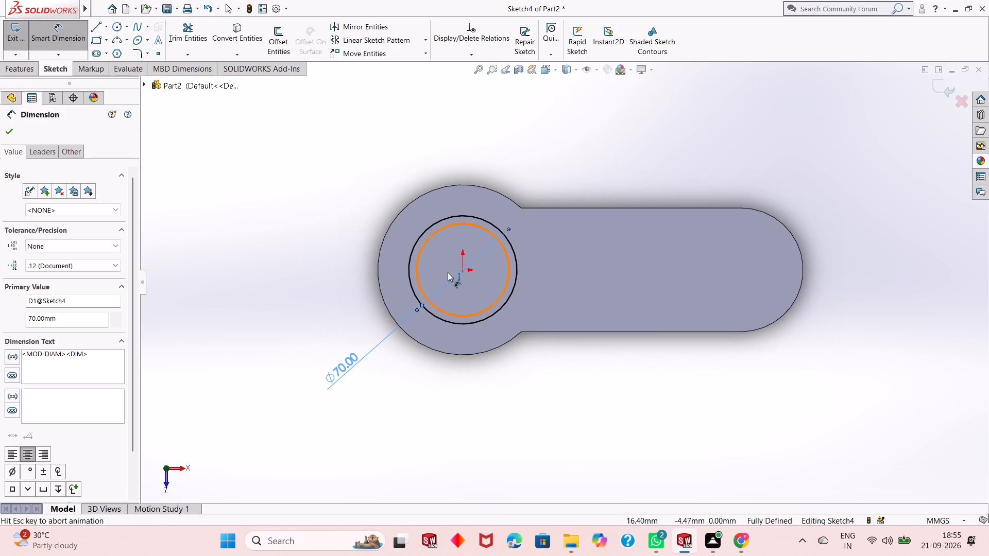
key("Escape")
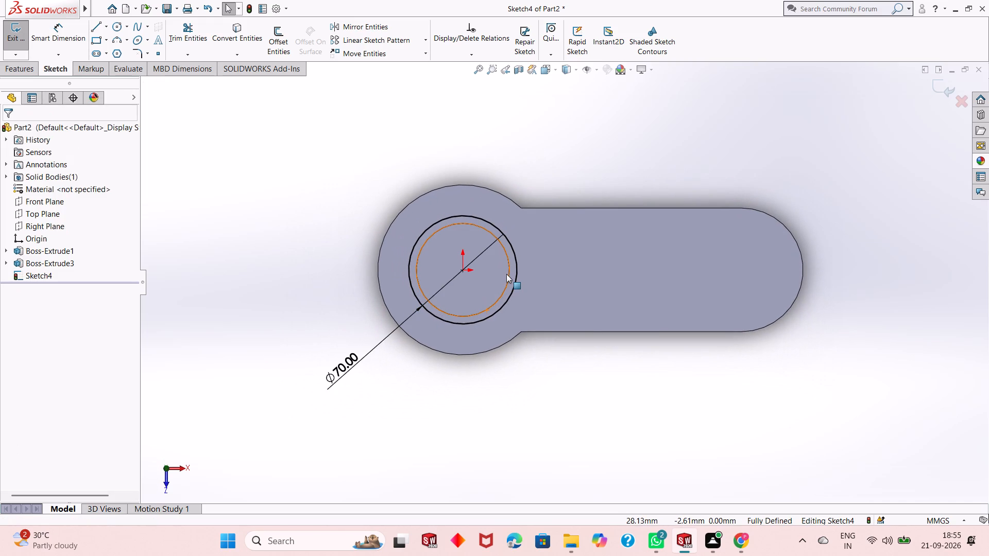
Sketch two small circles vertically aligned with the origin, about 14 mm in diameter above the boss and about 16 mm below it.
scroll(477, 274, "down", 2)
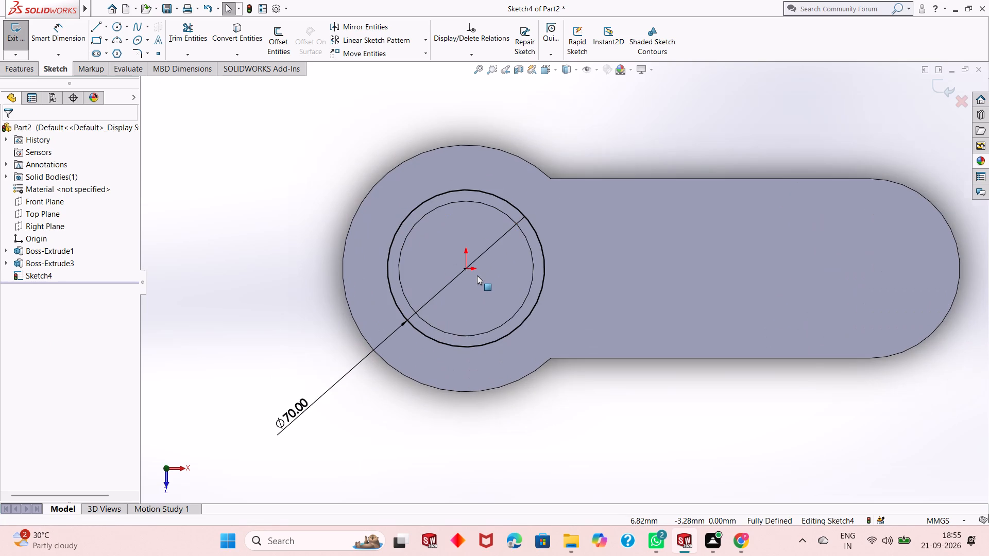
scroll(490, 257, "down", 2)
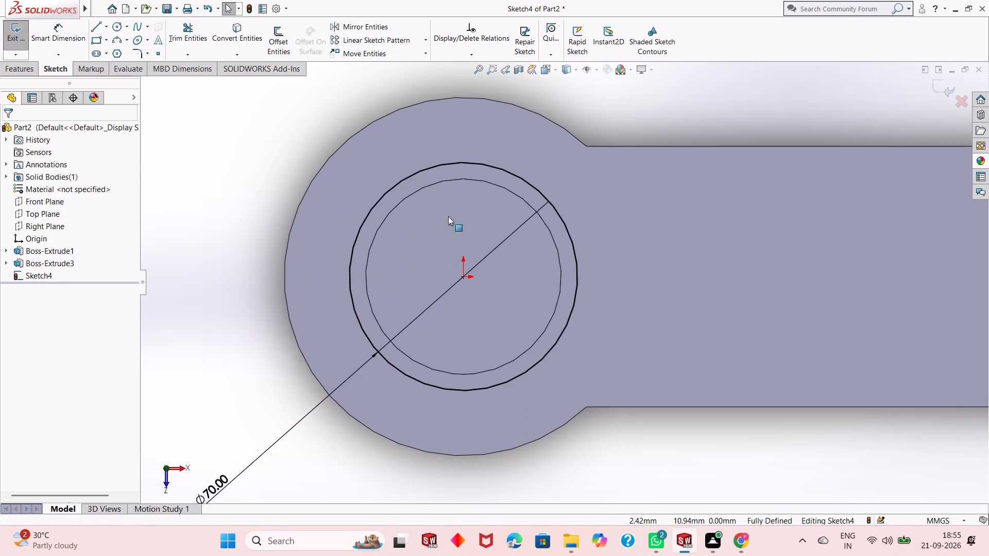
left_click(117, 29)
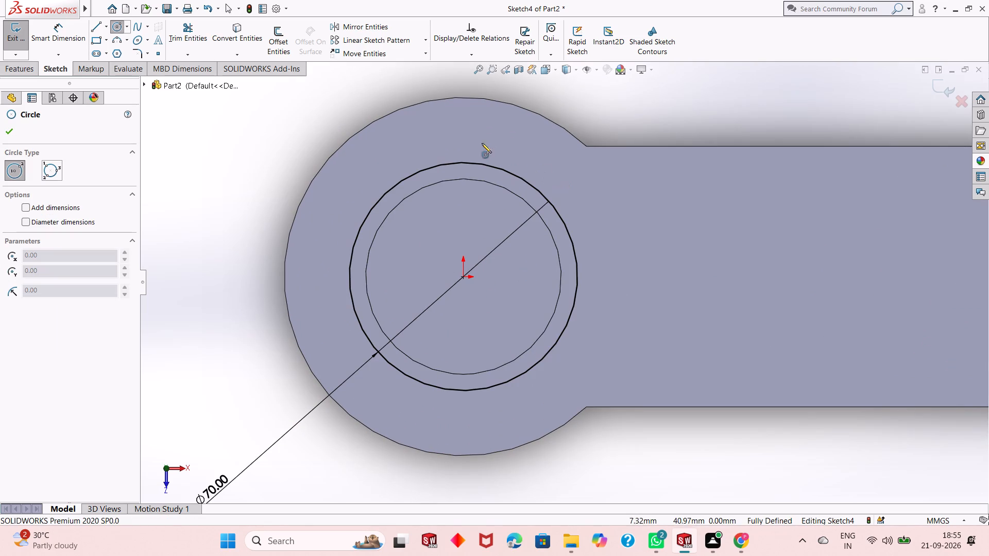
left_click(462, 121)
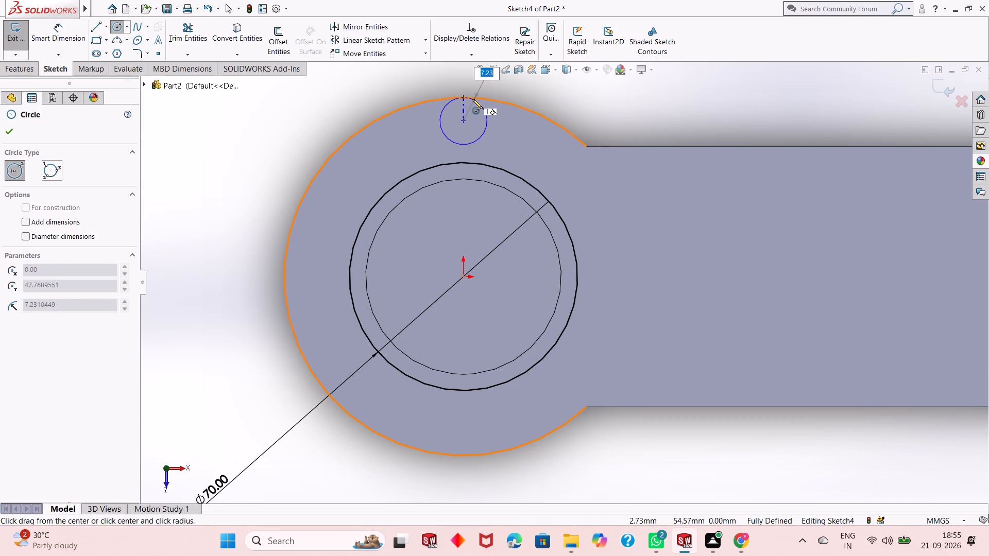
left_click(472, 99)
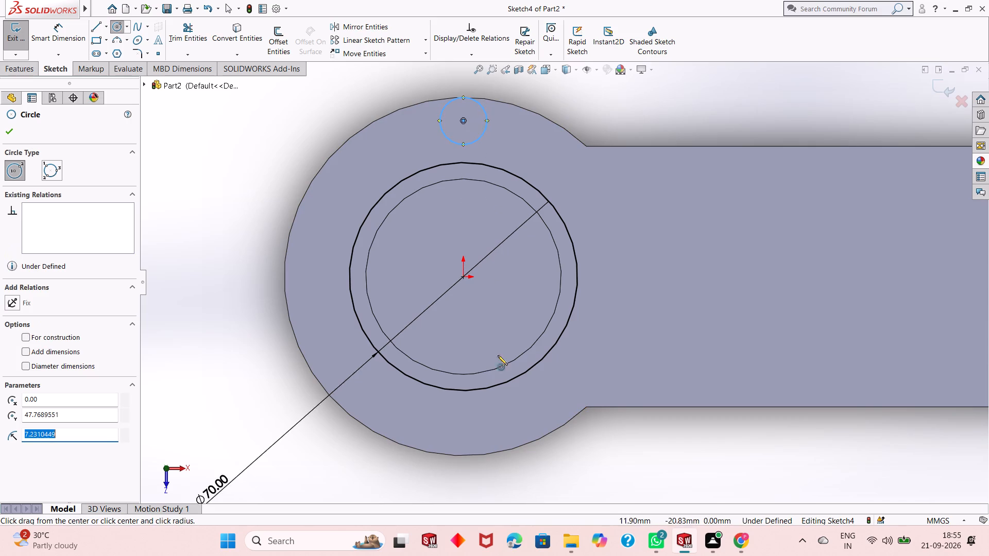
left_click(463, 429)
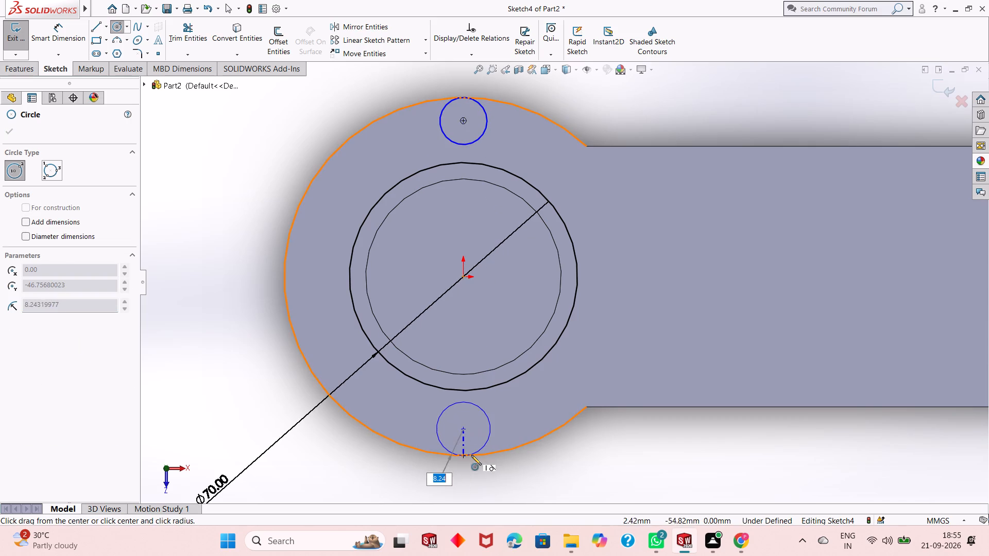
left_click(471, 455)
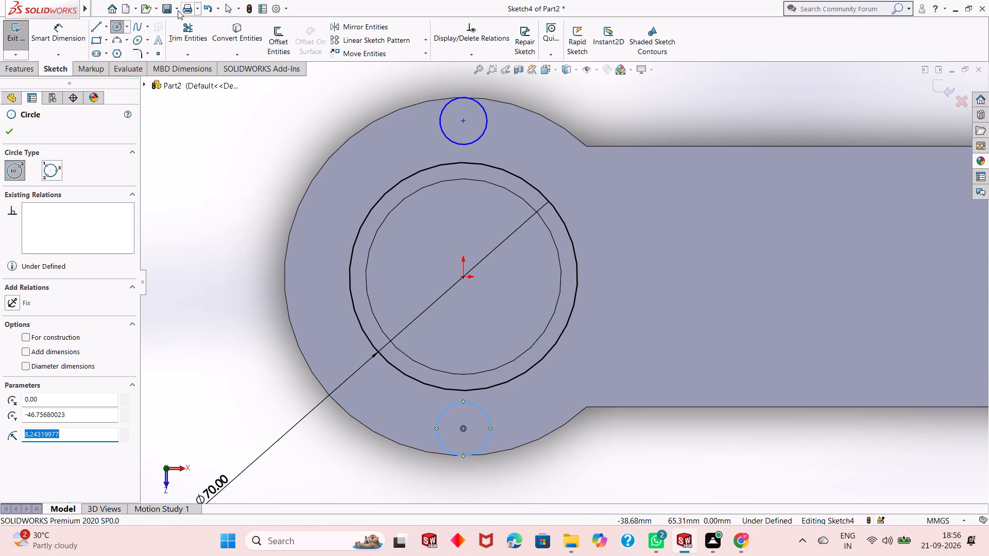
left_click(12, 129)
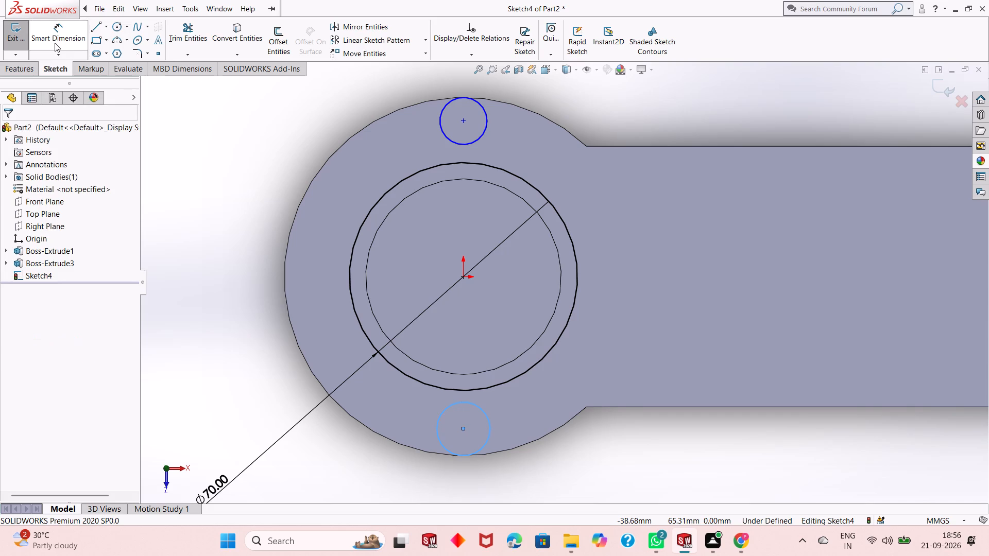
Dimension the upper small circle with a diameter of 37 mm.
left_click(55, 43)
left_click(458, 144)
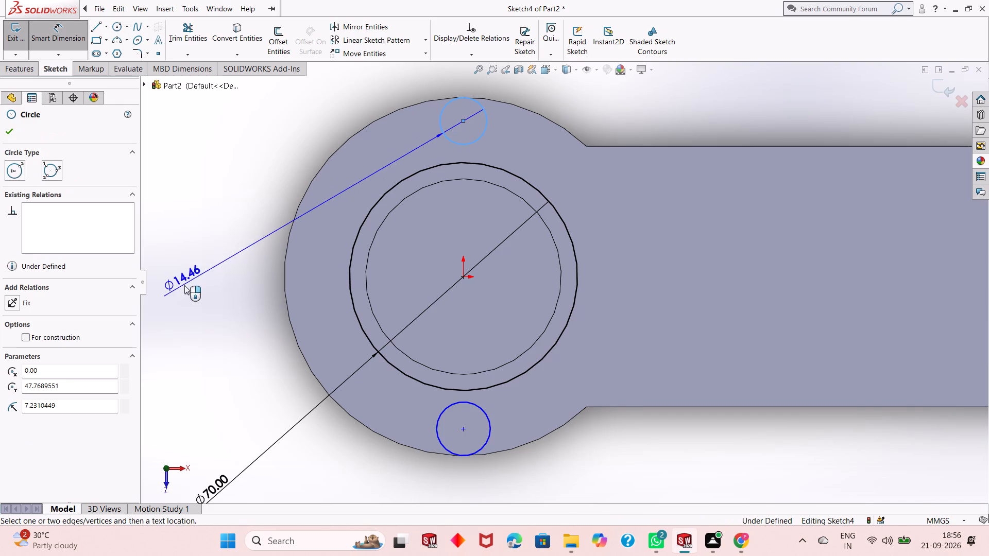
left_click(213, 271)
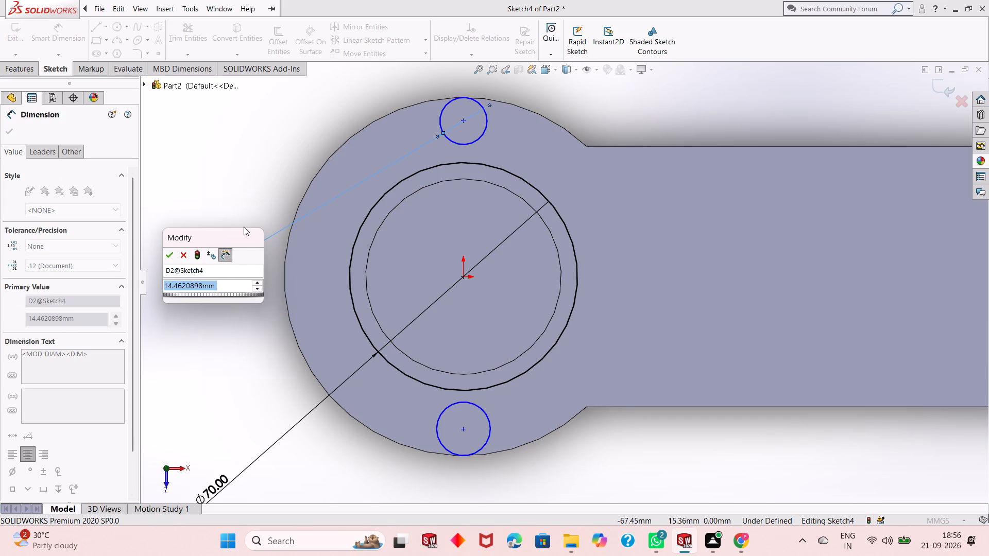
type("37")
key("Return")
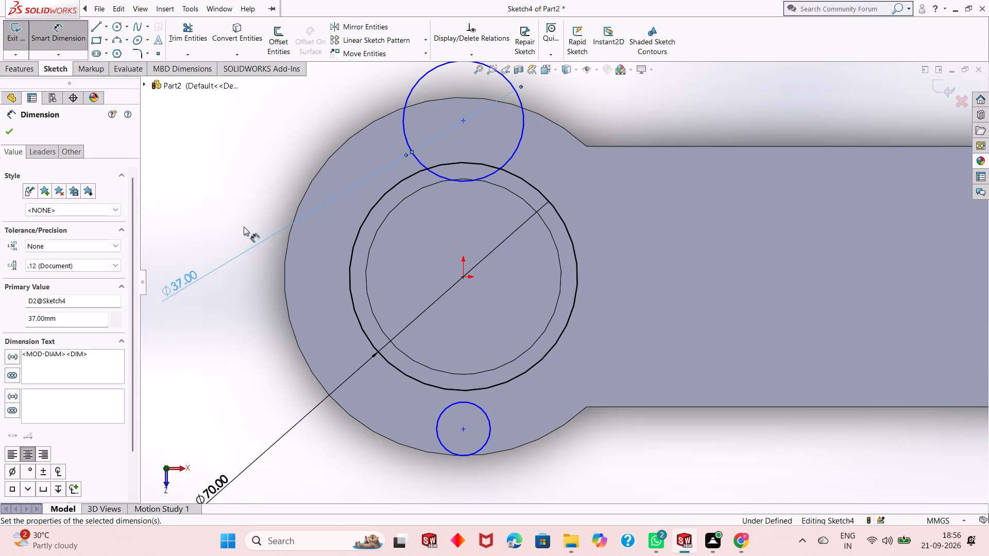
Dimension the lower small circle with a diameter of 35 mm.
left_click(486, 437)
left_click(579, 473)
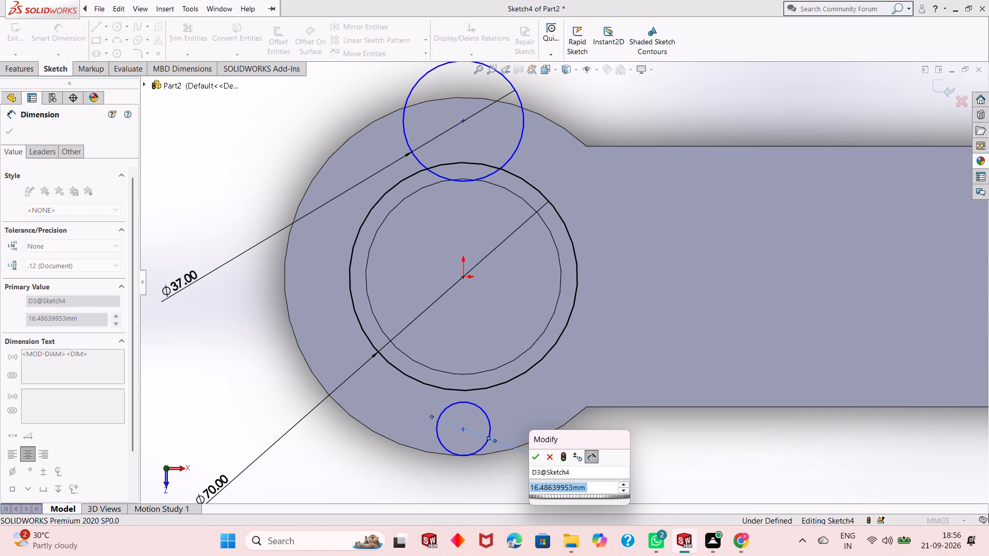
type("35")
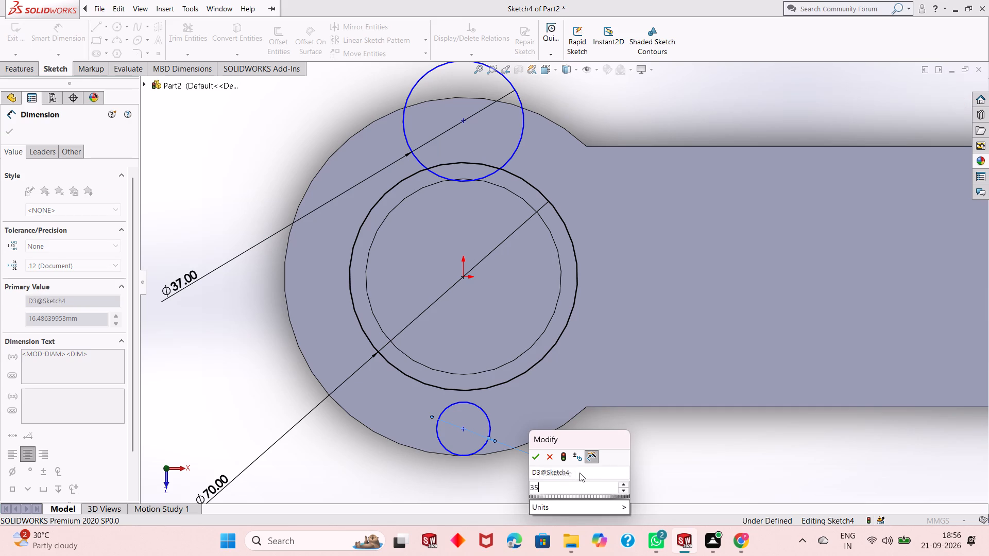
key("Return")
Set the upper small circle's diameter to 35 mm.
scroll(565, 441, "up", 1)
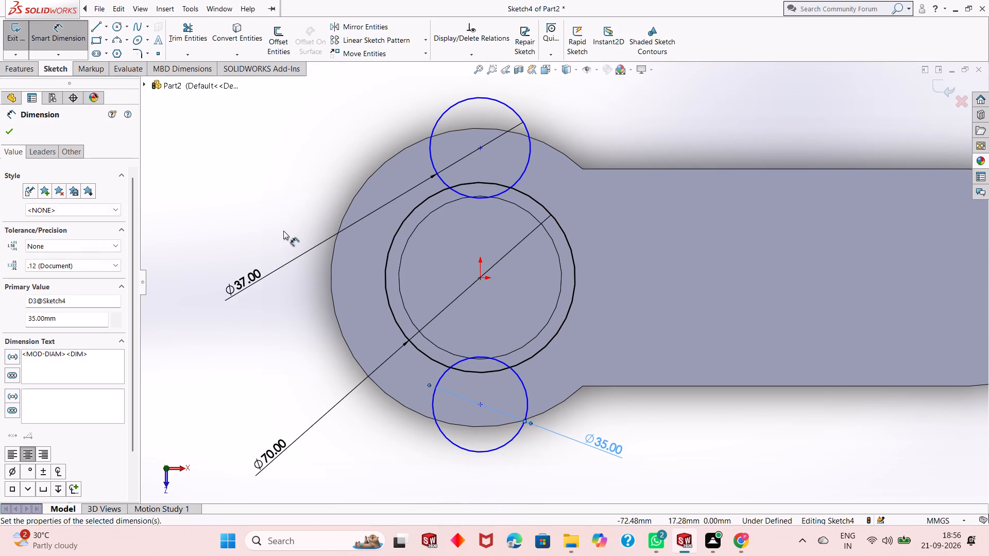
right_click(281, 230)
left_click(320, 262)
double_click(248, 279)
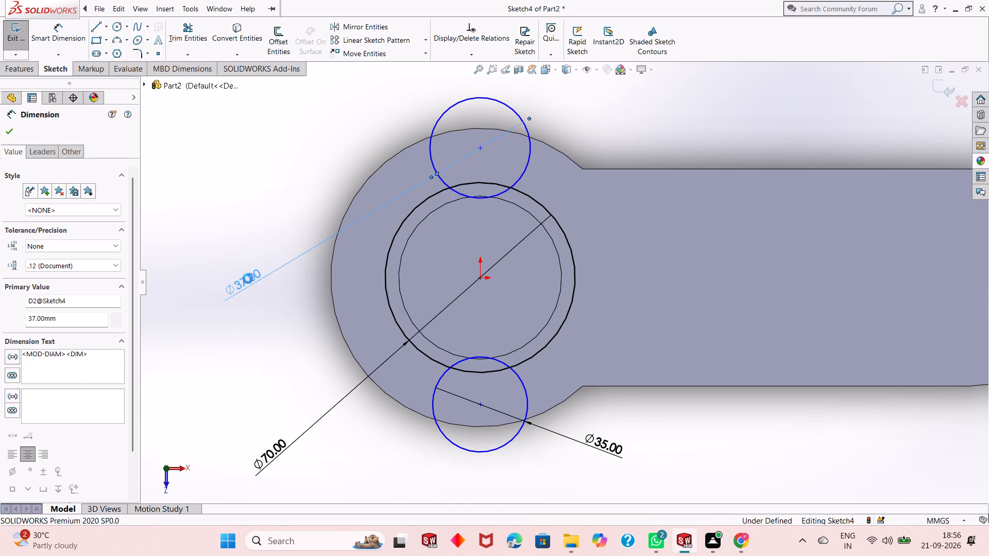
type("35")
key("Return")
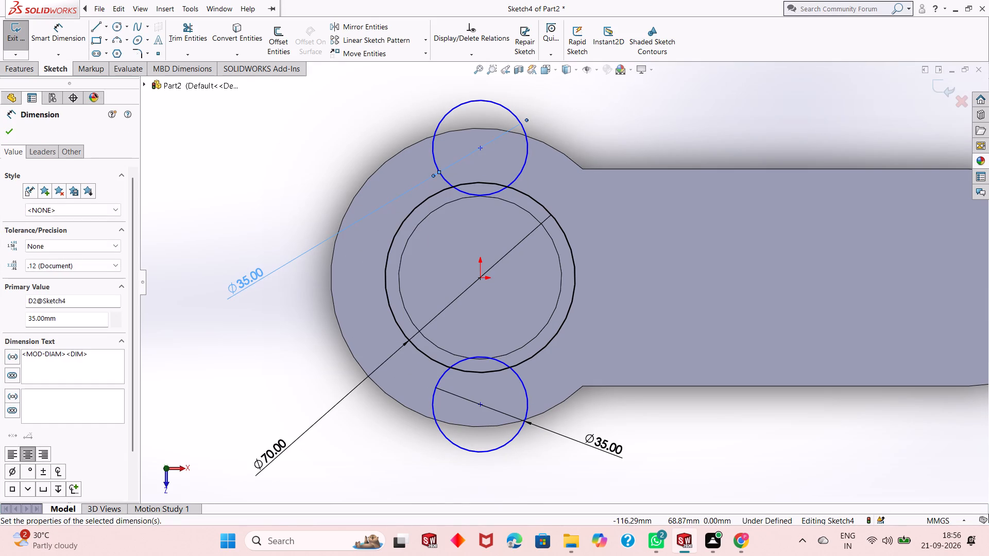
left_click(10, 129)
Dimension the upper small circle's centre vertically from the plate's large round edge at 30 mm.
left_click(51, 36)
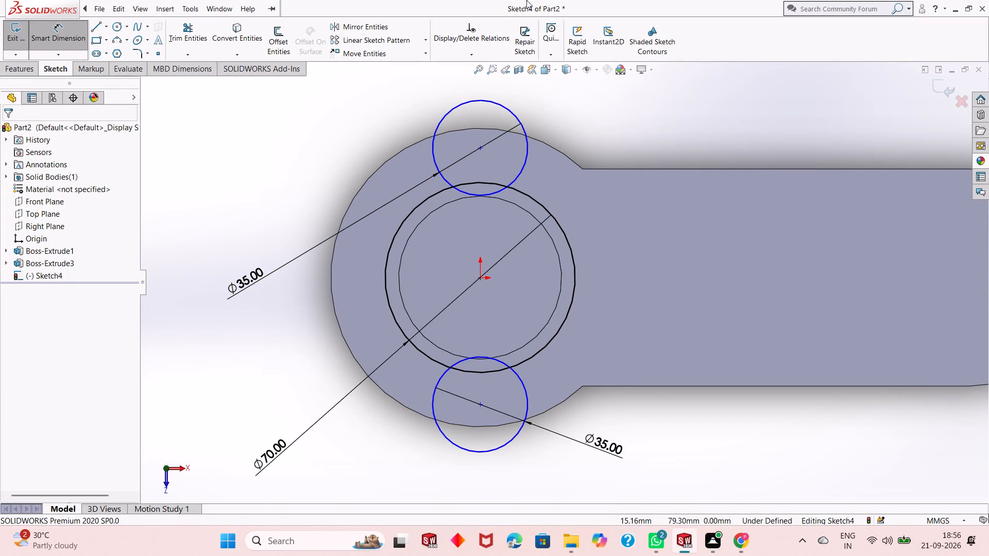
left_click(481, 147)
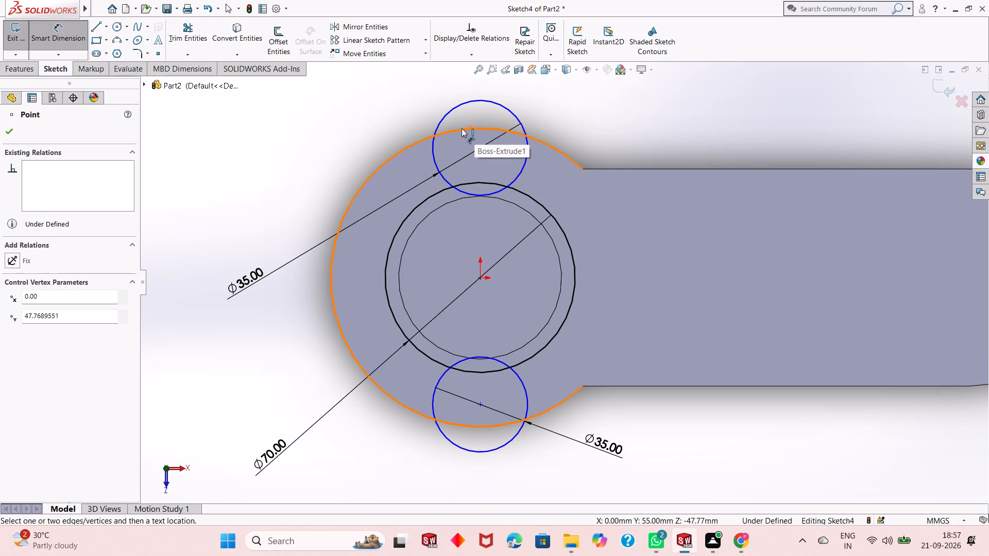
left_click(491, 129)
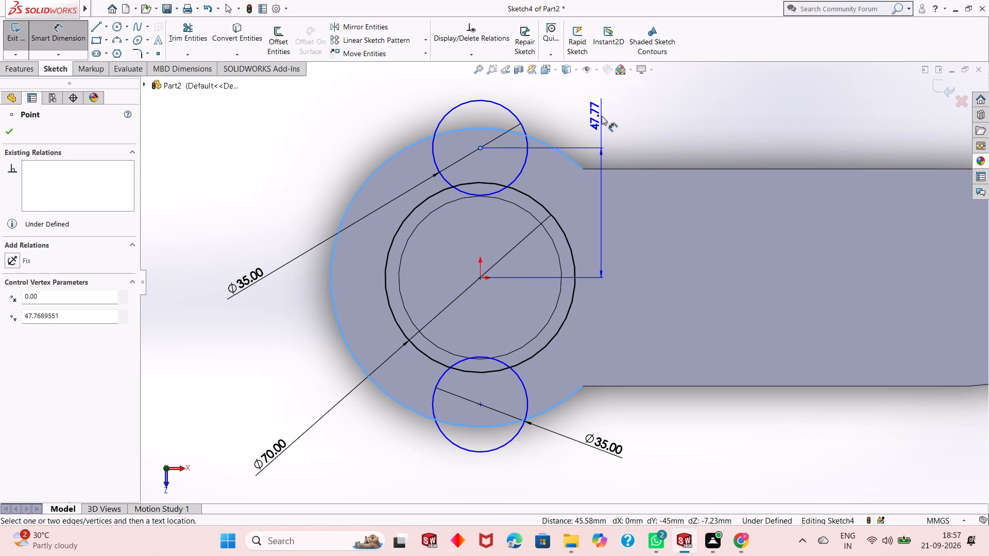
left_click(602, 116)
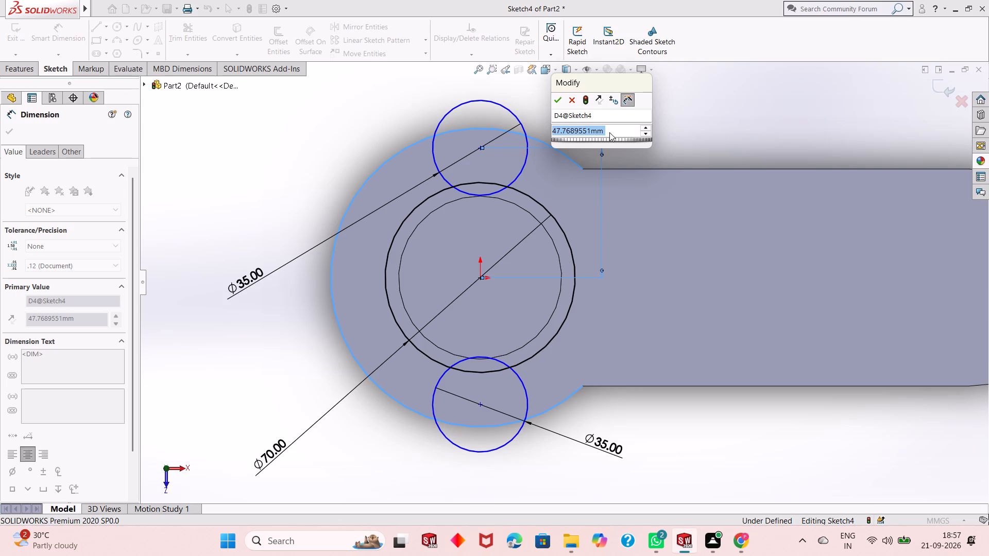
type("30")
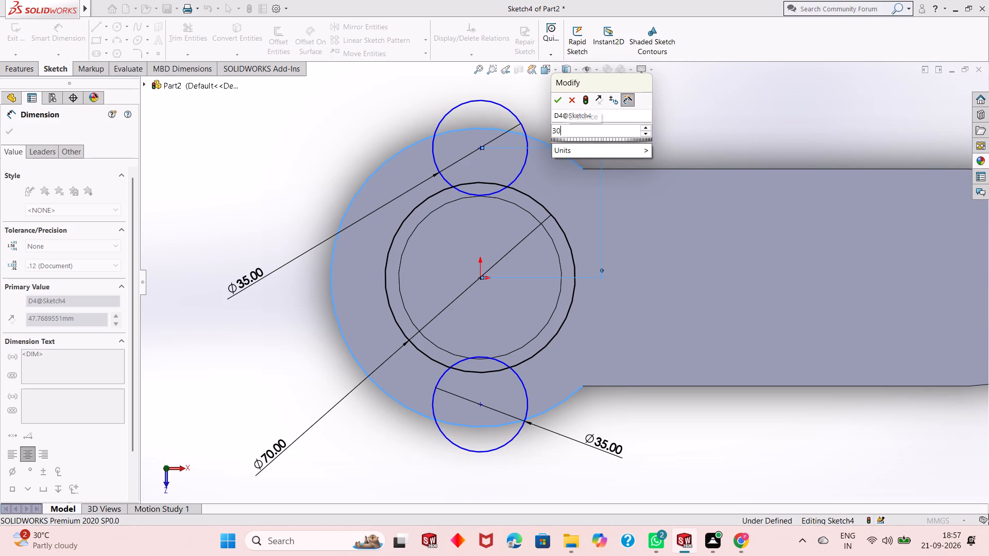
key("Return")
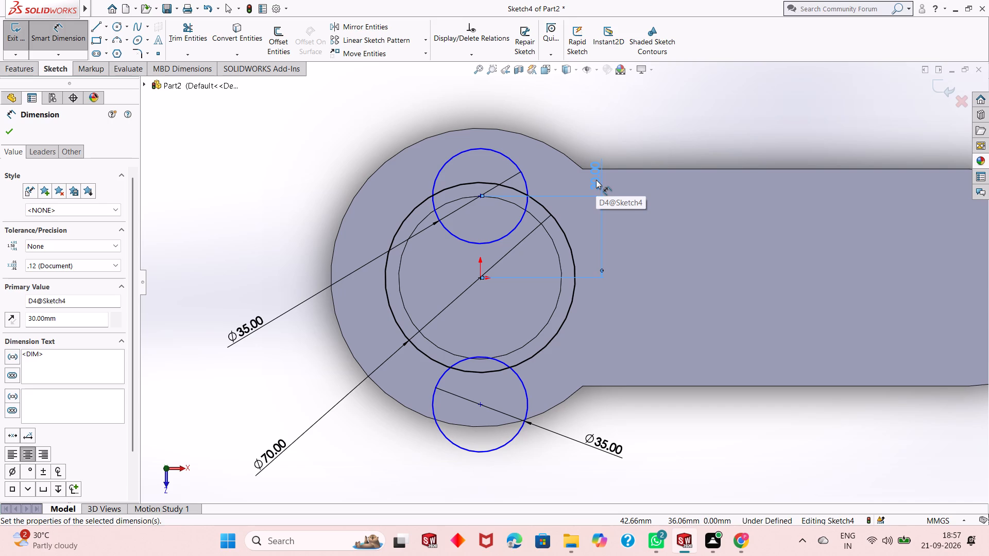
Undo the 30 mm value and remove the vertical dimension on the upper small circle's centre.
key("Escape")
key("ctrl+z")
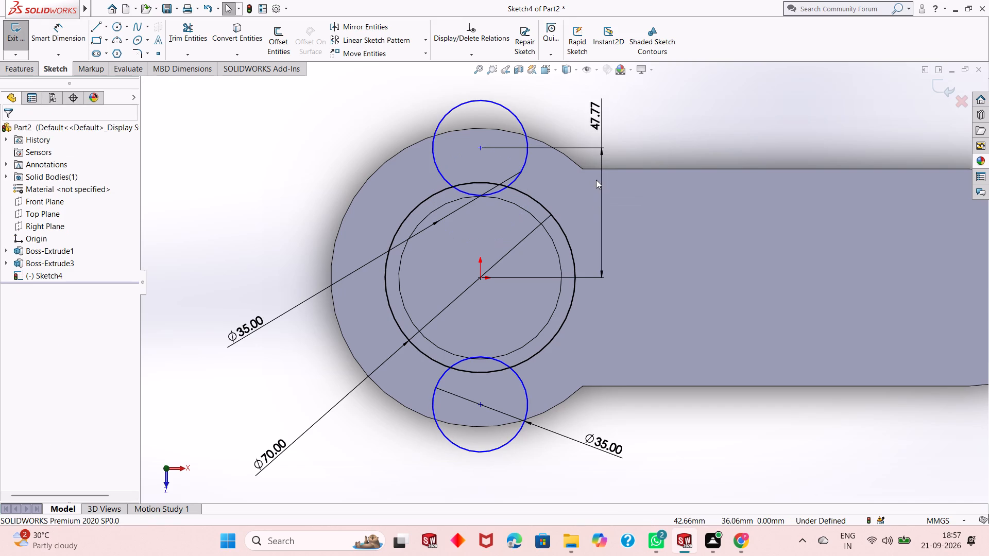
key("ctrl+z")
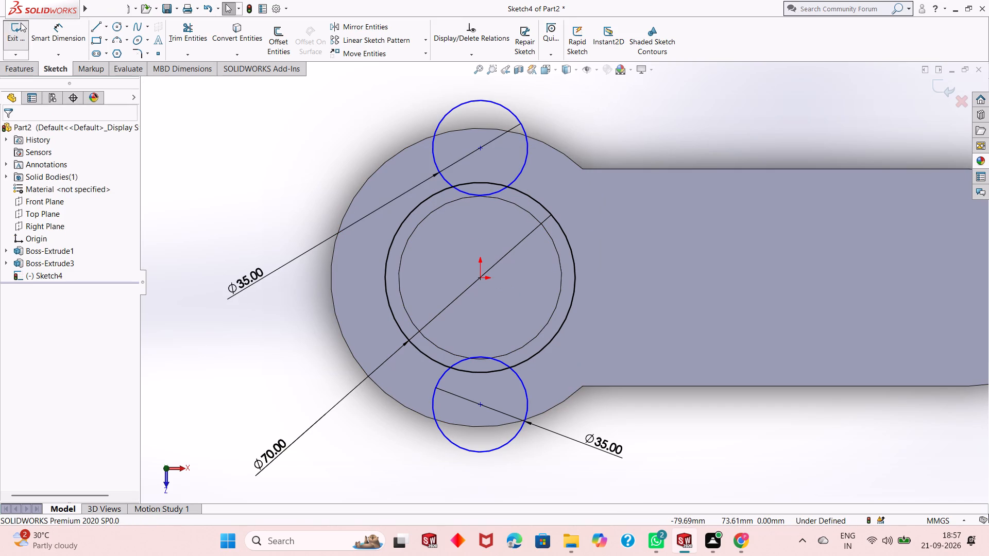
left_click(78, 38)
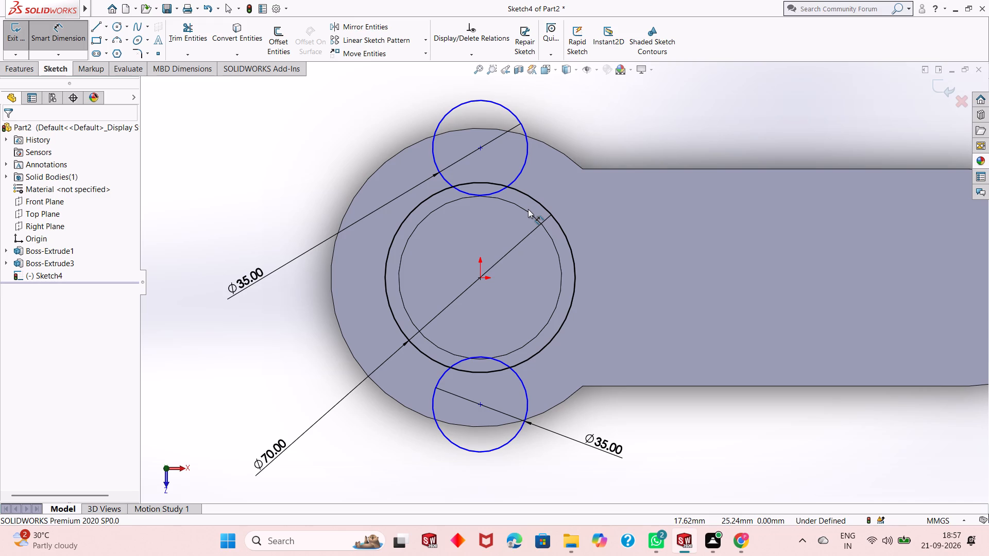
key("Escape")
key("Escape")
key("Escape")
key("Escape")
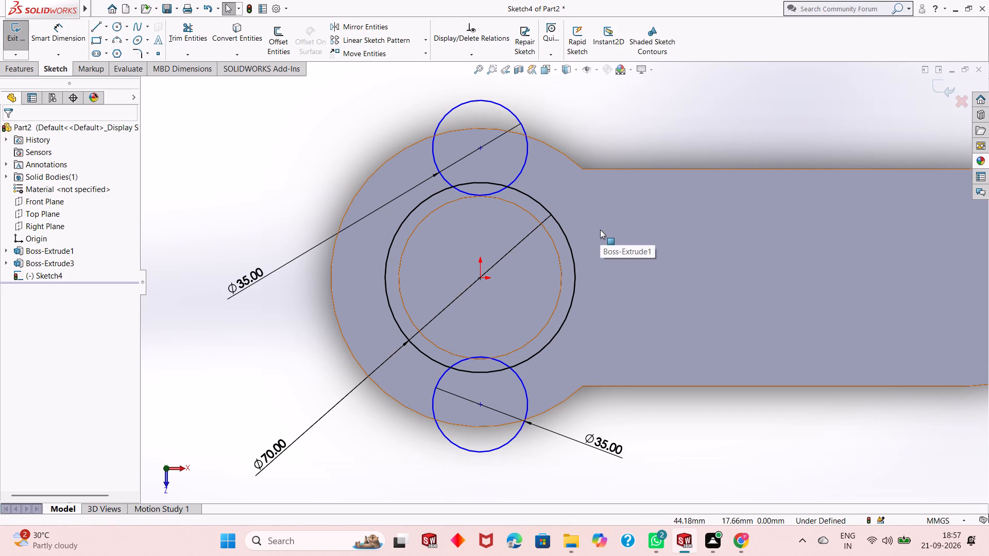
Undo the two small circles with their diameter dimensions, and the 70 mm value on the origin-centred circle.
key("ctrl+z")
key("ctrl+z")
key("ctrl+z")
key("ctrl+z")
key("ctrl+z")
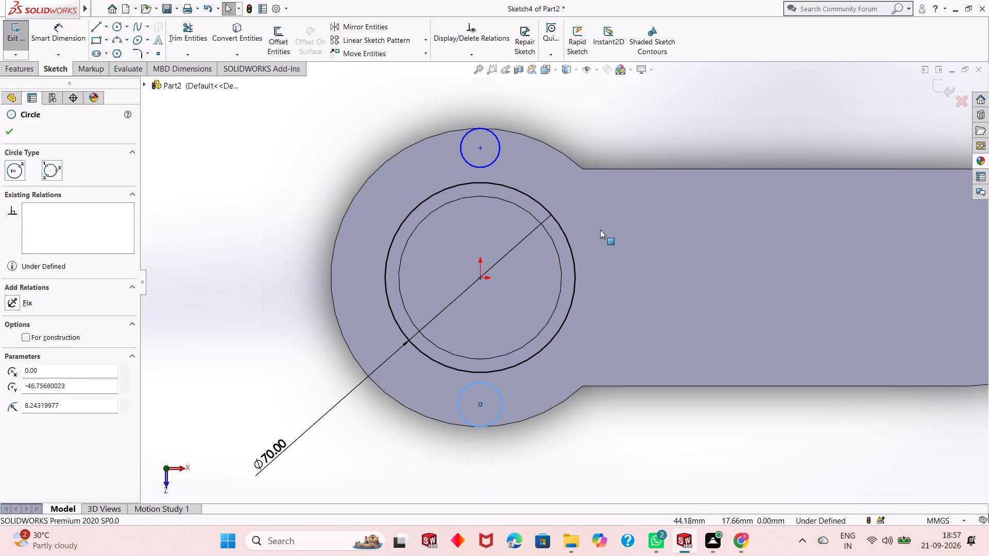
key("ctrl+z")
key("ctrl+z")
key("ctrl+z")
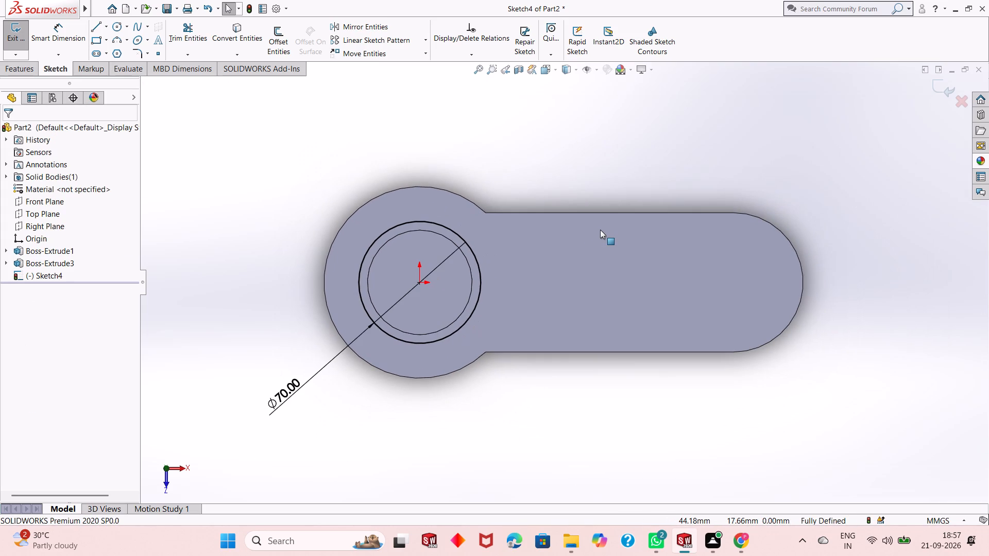
Sketch a second circle about 92 mm in diameter centred on the origin, between the existing sketch circle and the plate's round edge.
scroll(387, 271, "down", 3)
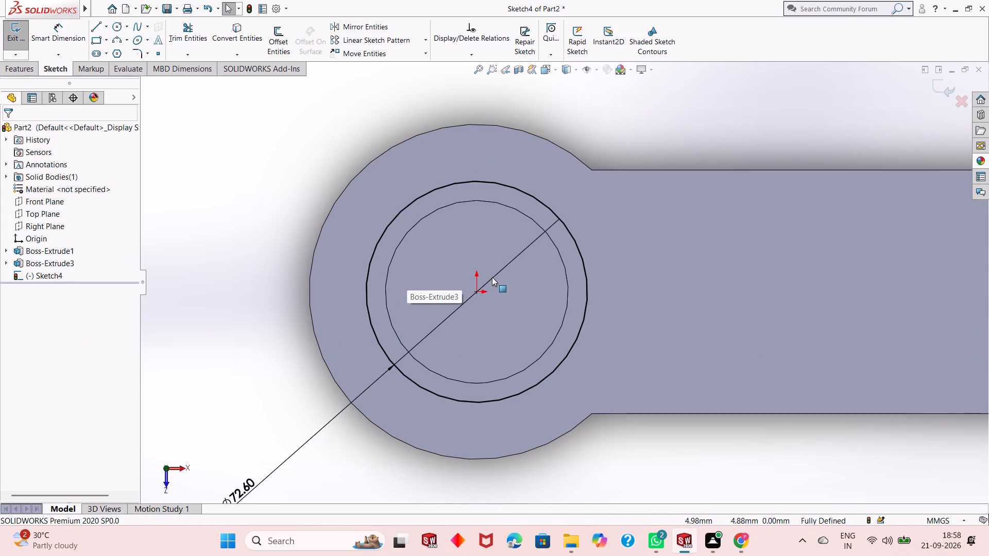
left_click(116, 26)
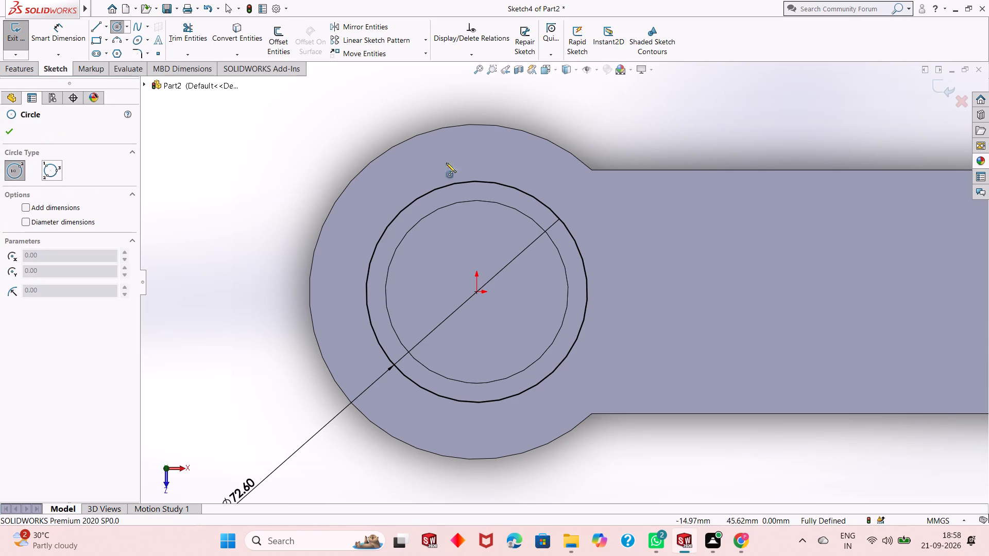
left_click(478, 293)
left_click(526, 160)
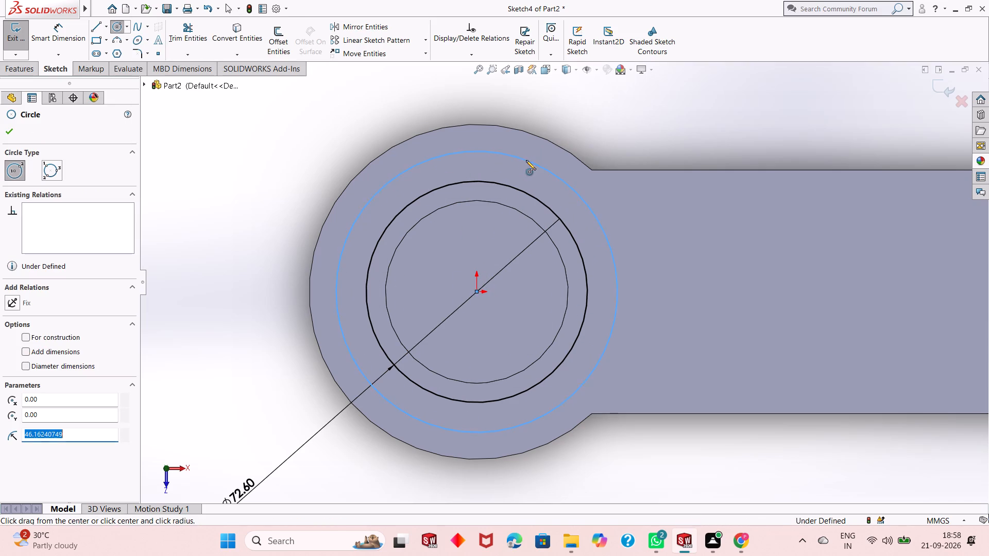
left_click(14, 134)
Dimension the outer sketch circle with a diameter of 75 mm.
left_click(42, 29)
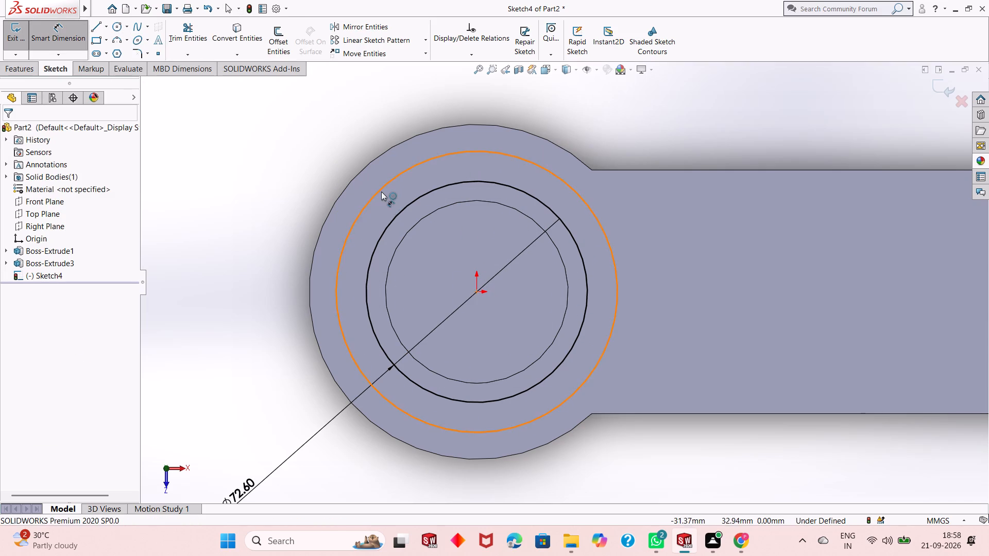
left_click(381, 192)
left_click(290, 117)
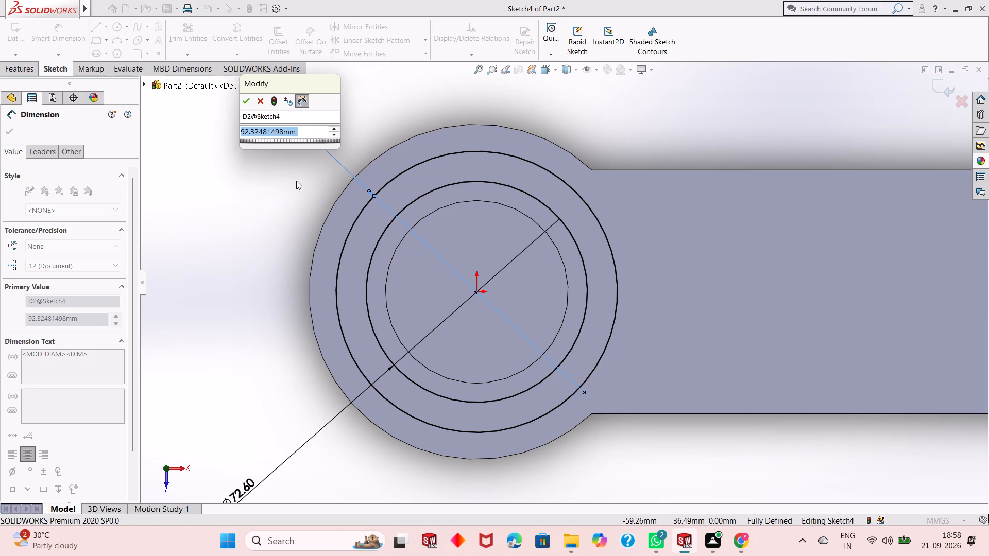
type("75")
key("Return")
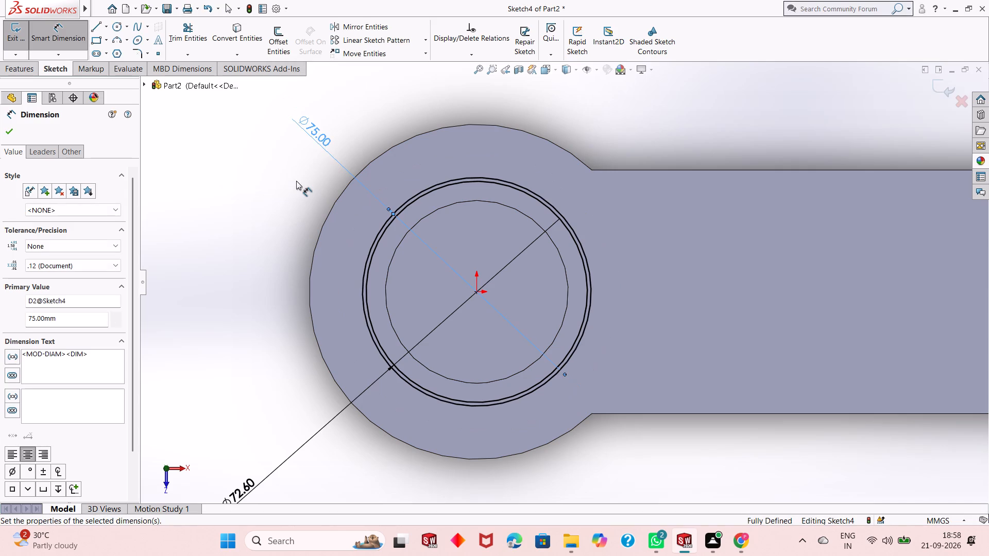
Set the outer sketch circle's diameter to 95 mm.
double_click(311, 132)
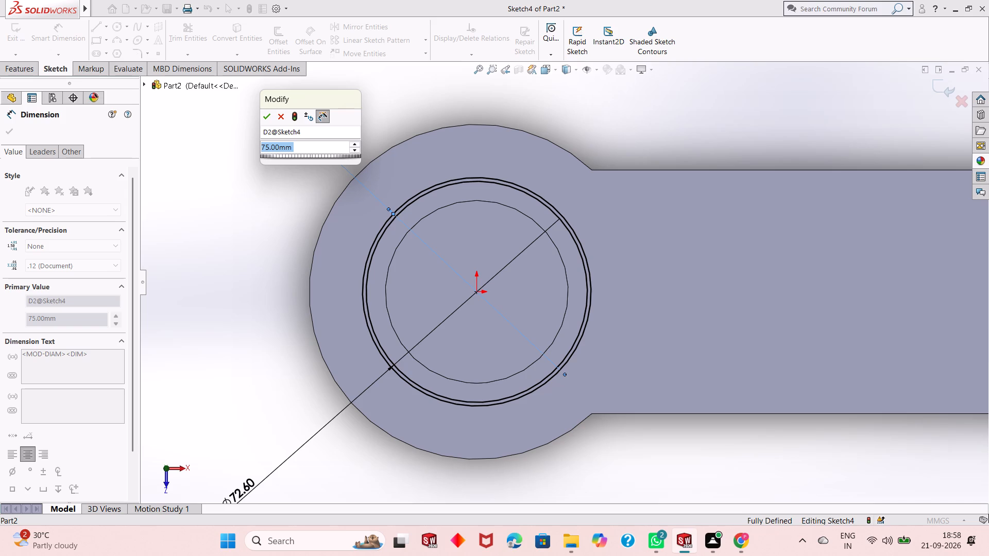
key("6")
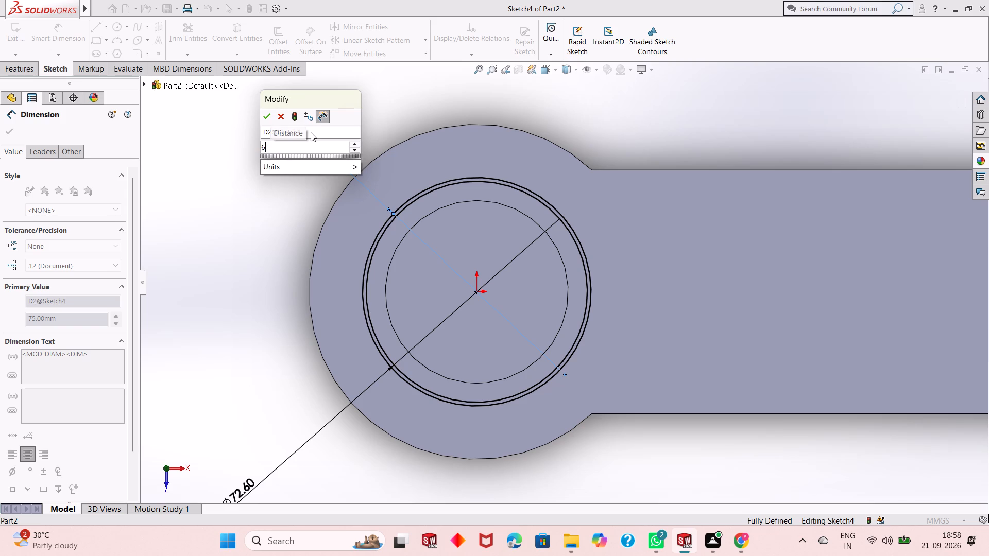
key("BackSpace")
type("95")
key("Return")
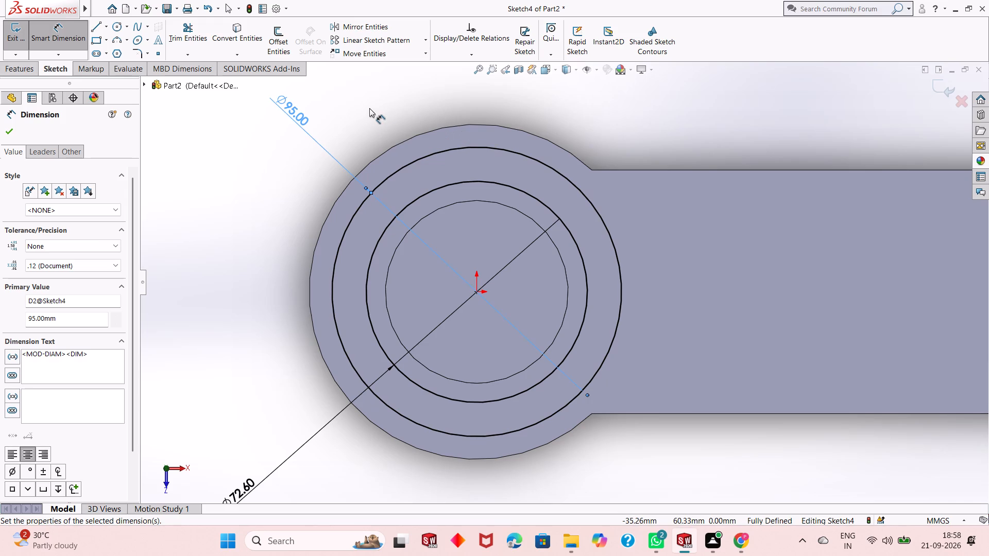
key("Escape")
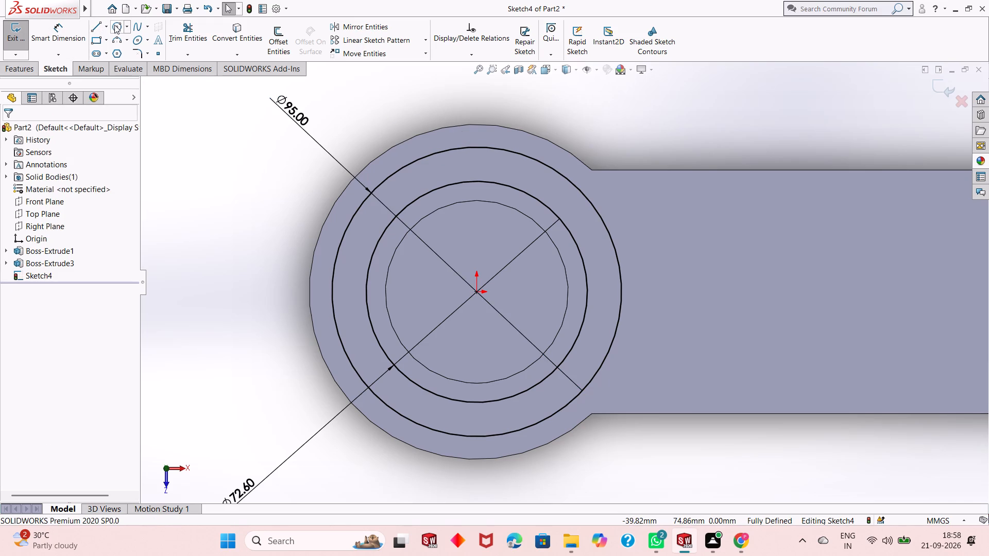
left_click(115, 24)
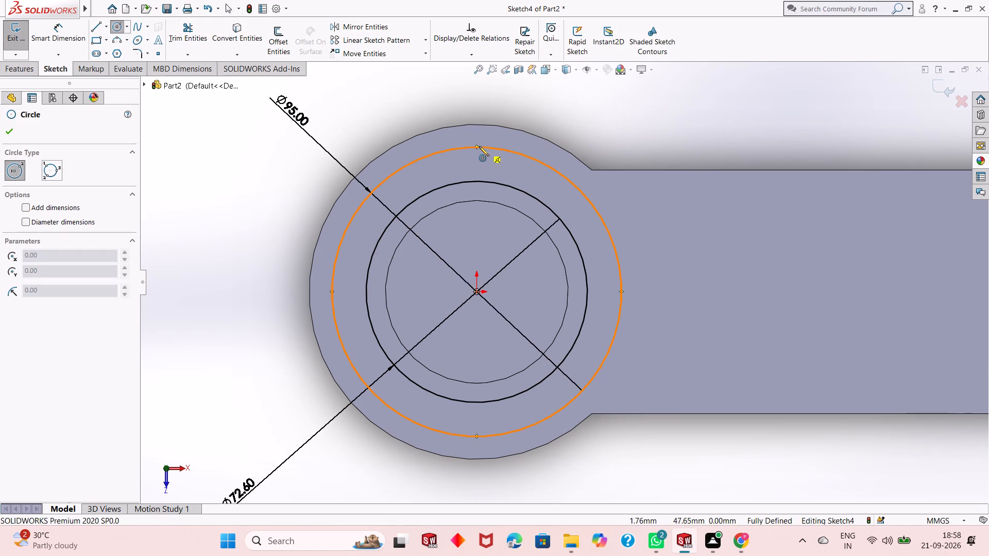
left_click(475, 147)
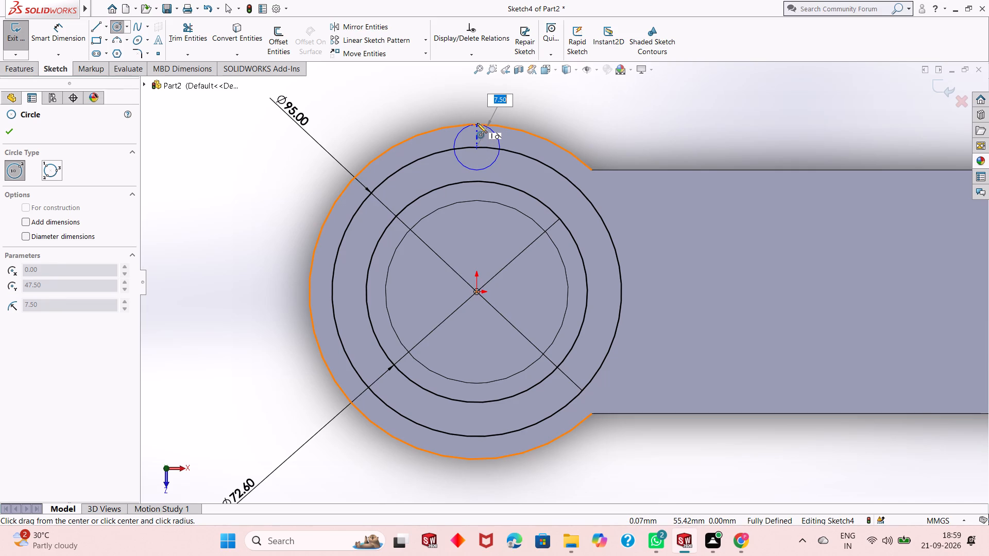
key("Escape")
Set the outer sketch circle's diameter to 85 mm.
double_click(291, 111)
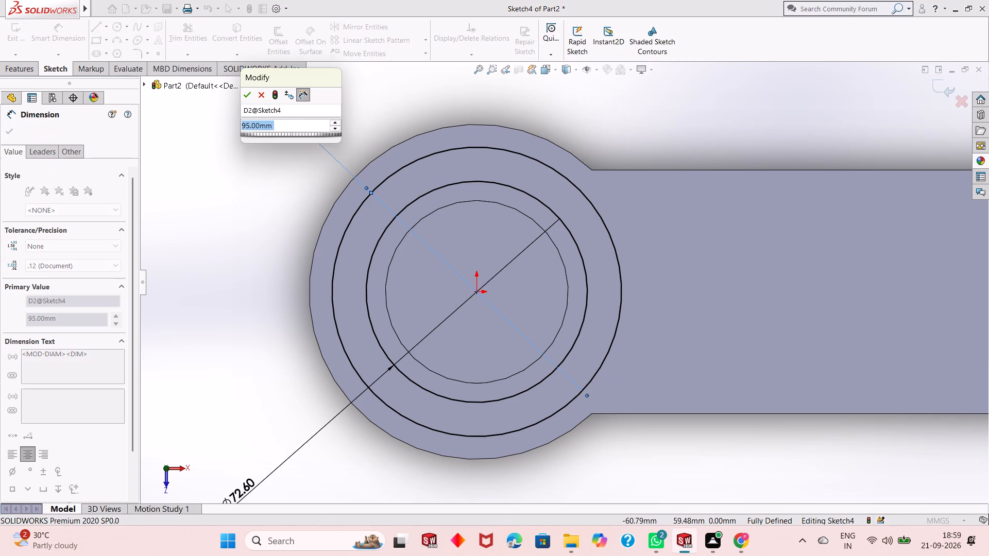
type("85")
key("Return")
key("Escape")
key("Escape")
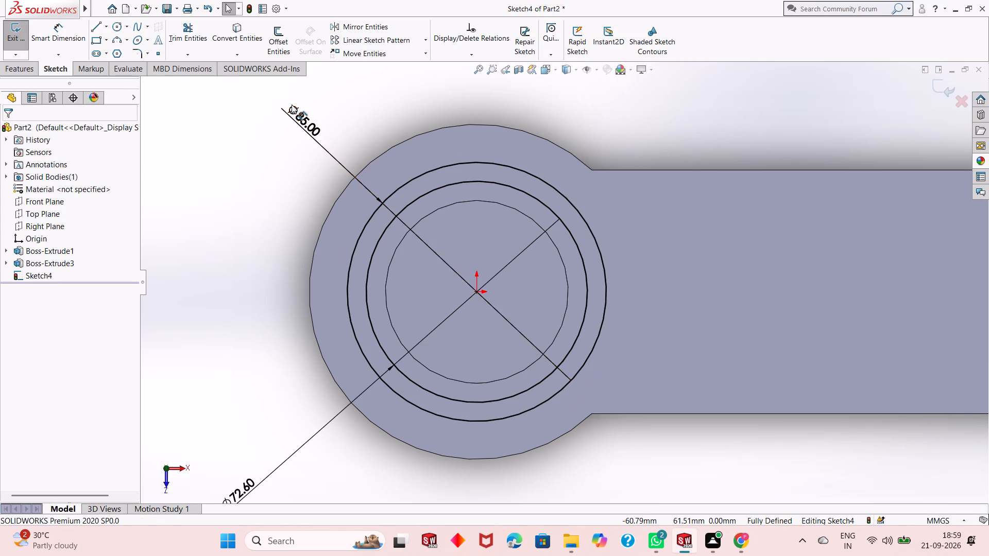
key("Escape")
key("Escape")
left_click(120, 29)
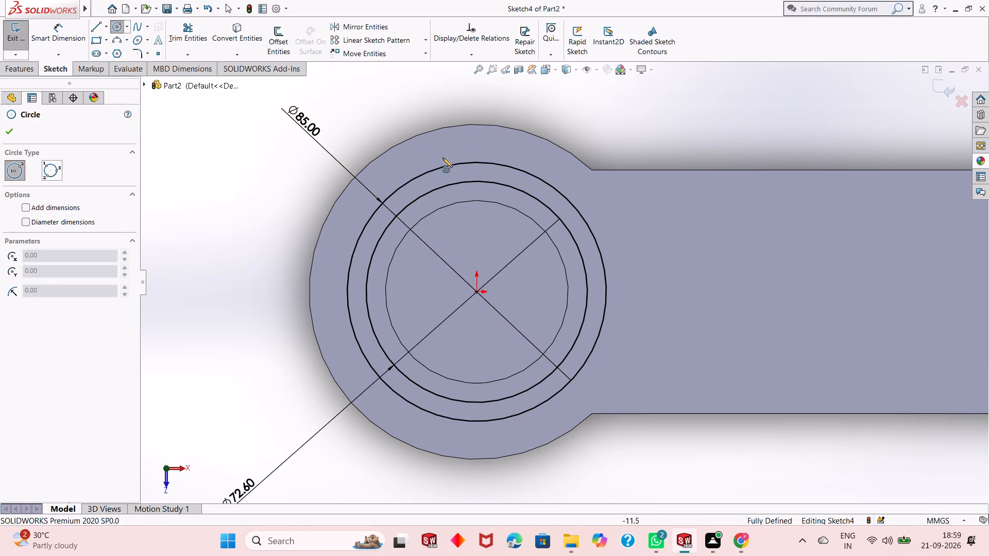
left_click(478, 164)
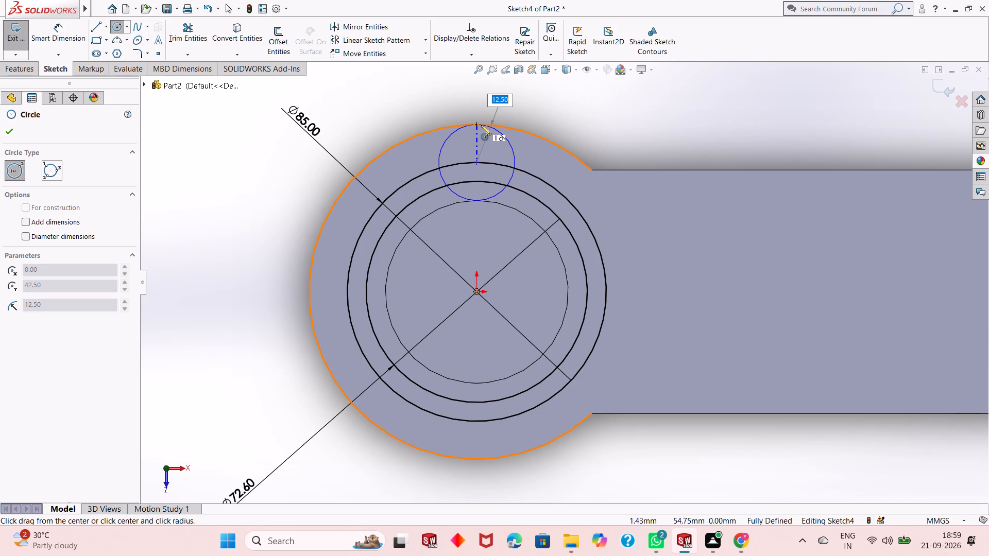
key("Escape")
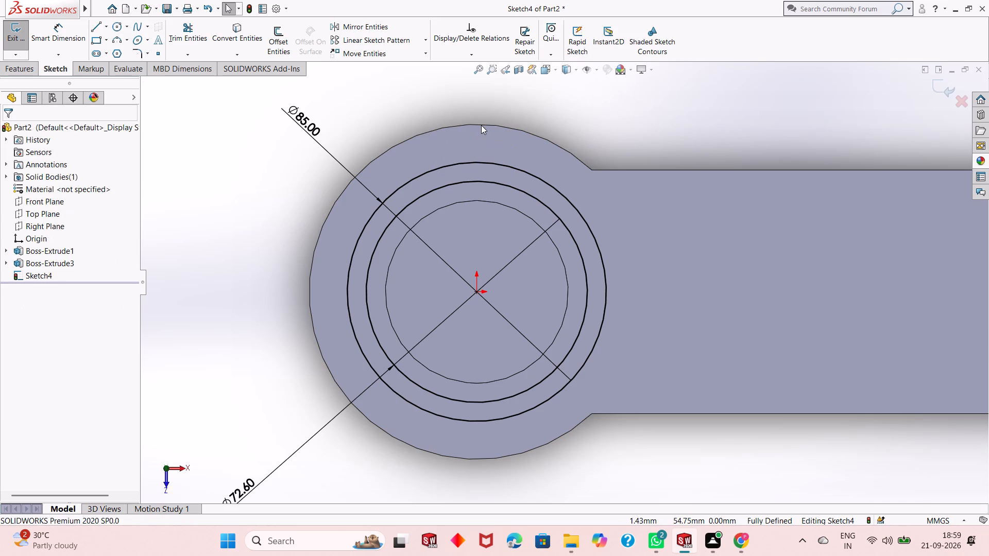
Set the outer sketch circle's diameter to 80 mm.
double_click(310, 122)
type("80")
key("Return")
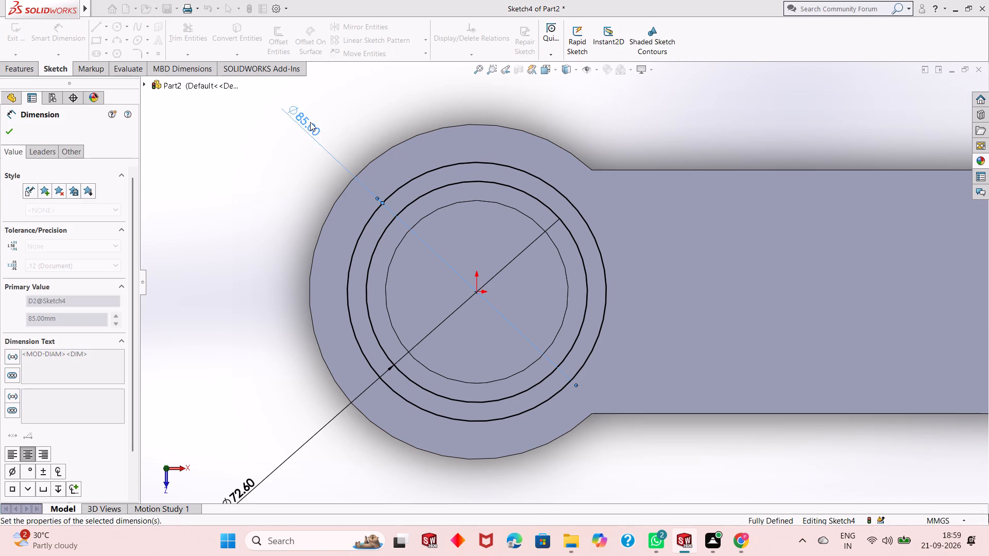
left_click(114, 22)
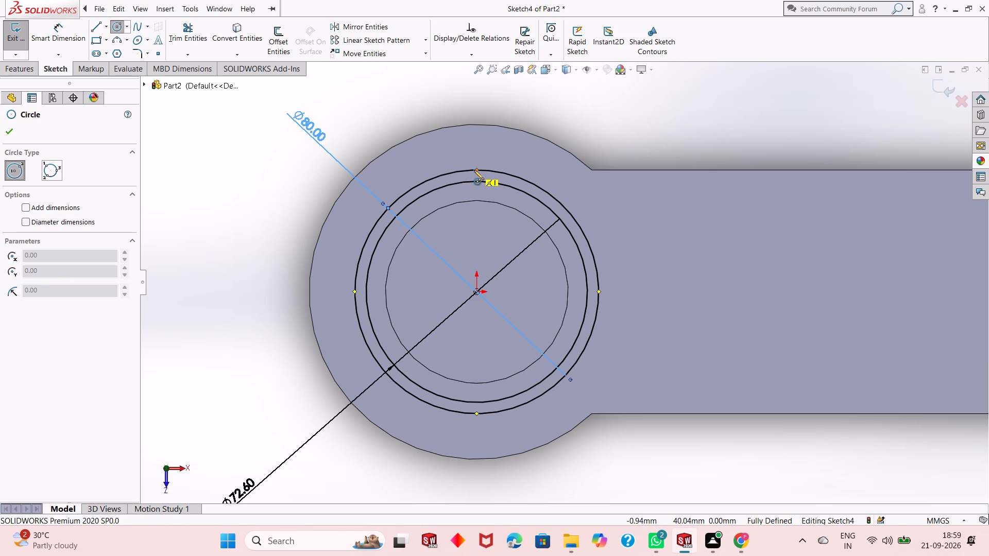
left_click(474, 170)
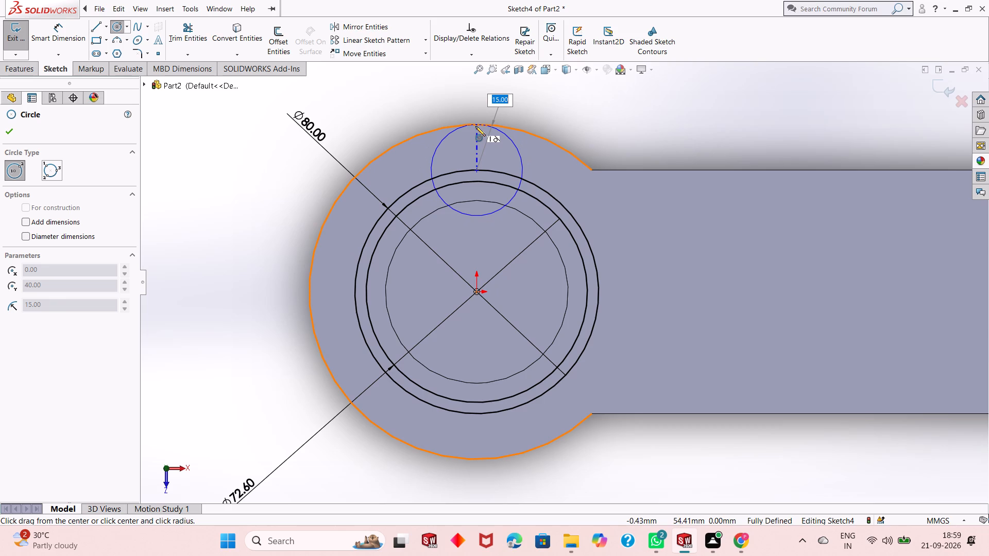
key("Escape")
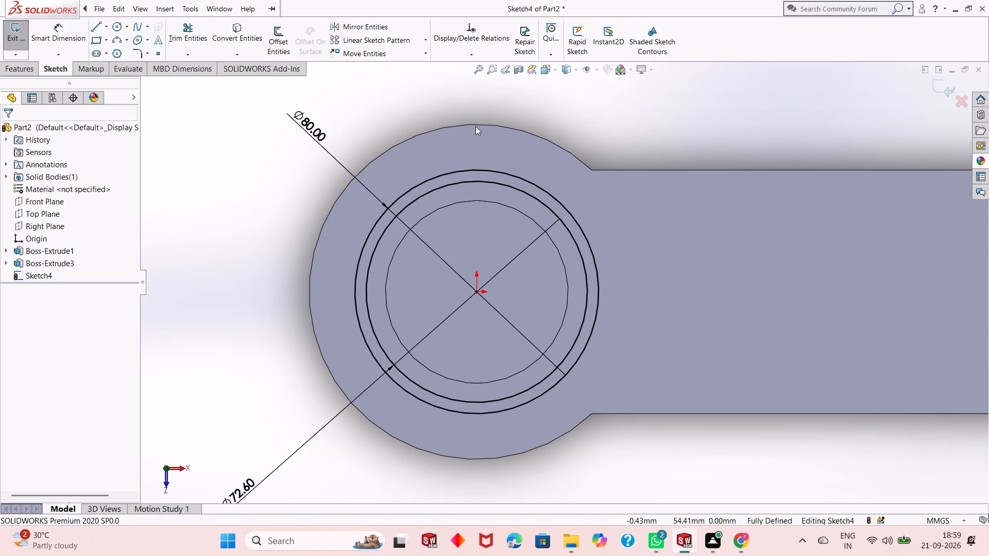
Set the outer sketch circle's diameter to 75 mm.
double_click(316, 128)
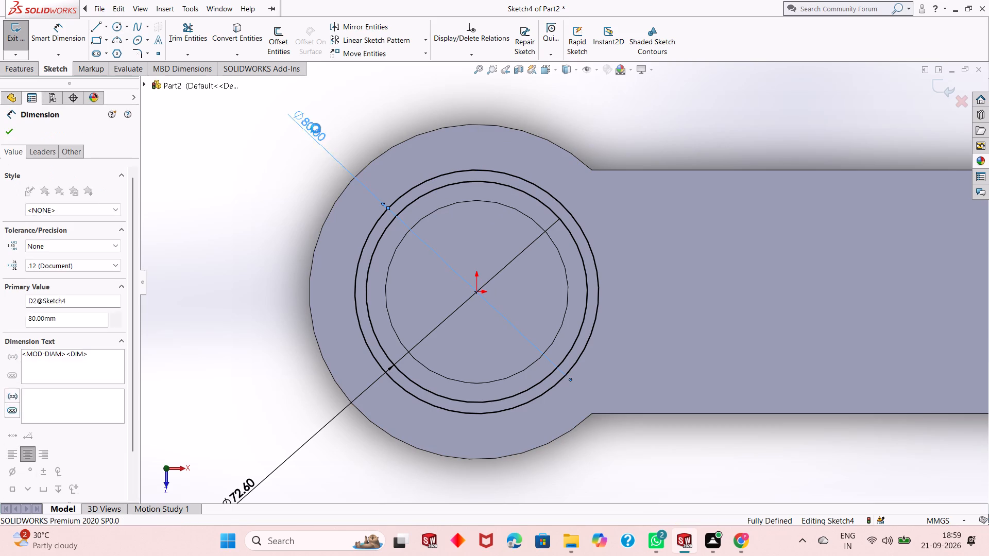
type("75")
key("Return")
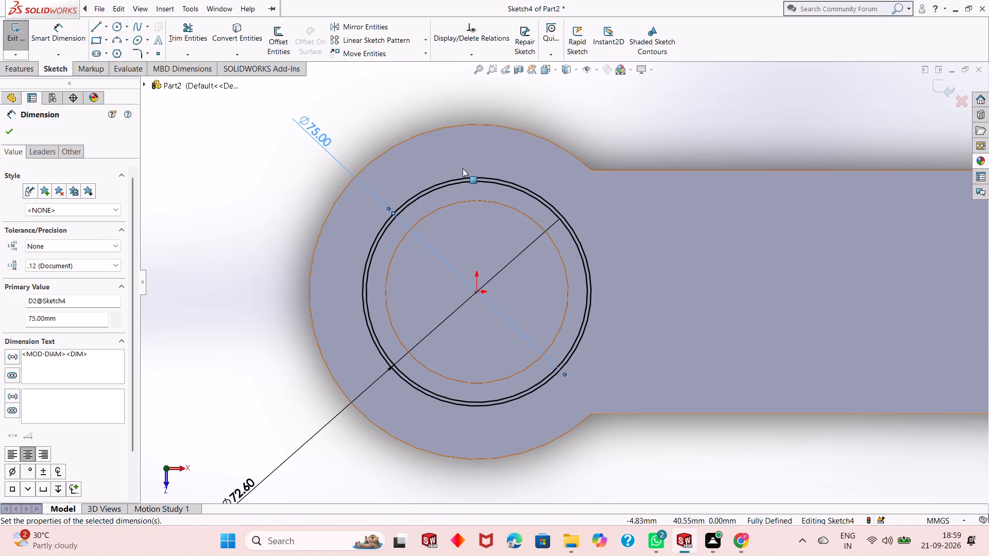
Sketch a circle about 35 mm in diameter, centred on the 75 mm circle's top quadrant point and reaching the plate's round edge.
scroll(465, 168, "down", 3)
scroll(481, 224, "up", 2)
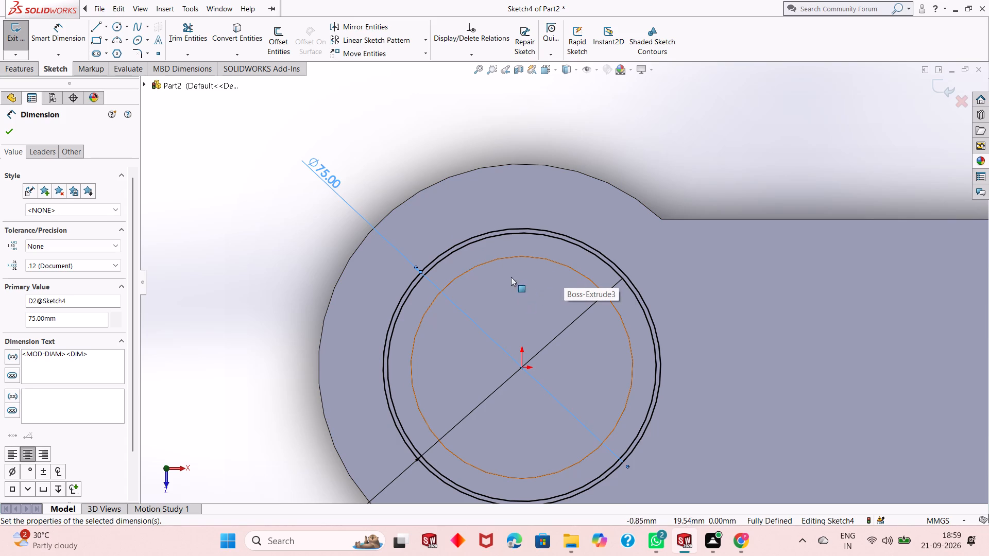
left_click(118, 28)
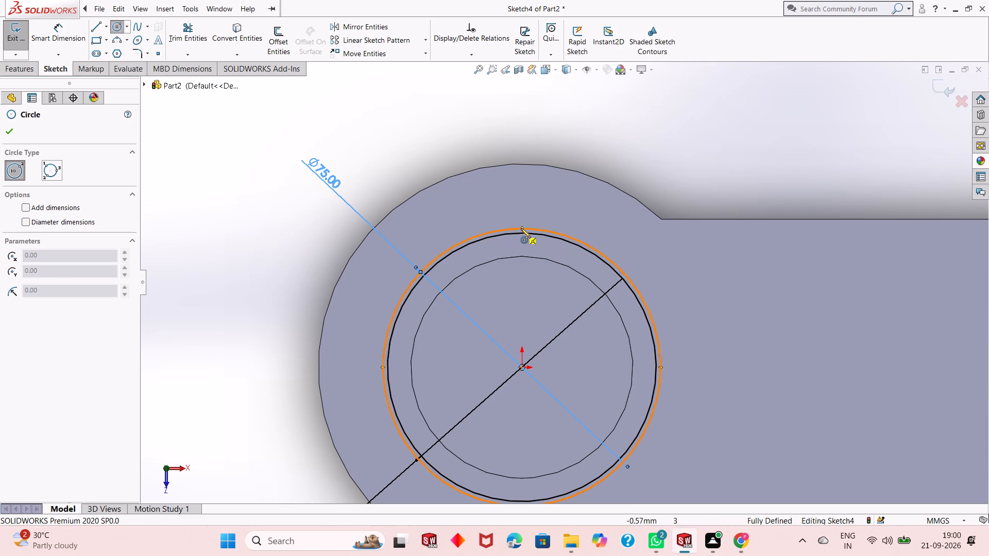
left_click(521, 228)
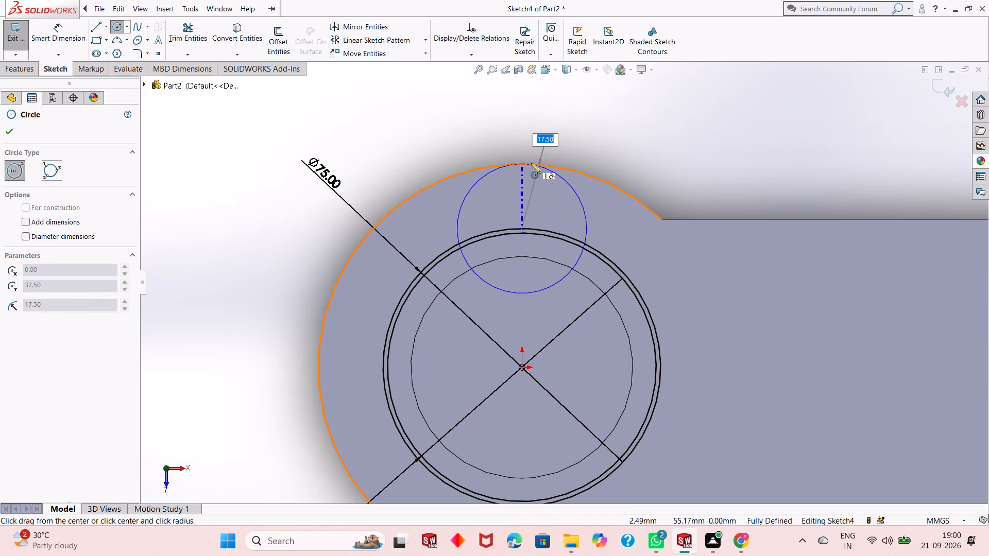
left_click(531, 163)
right_click(531, 163)
left_click(556, 166)
Sketch a matching circle about 35 mm in diameter, centred on the 75 mm circle's bottom quadrant point and reaching the plate's round edge.
scroll(551, 251, "up", 3)
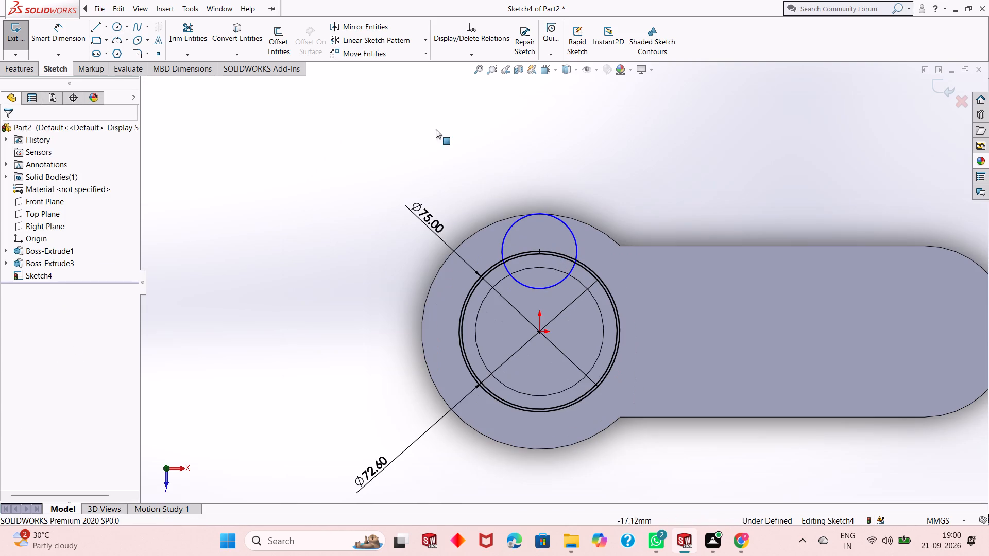
left_click(117, 24)
scroll(593, 412, "down", 4)
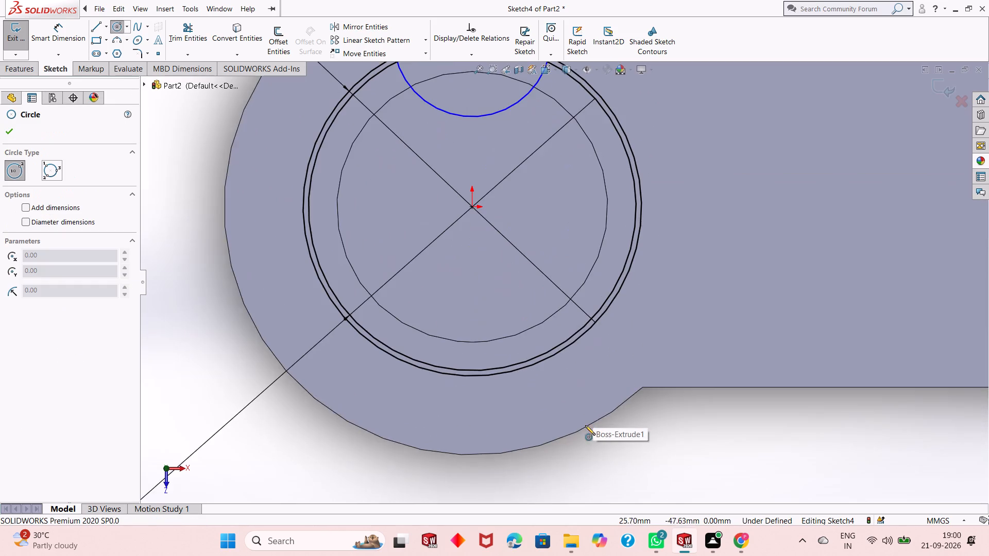
scroll(548, 421, "up", 3)
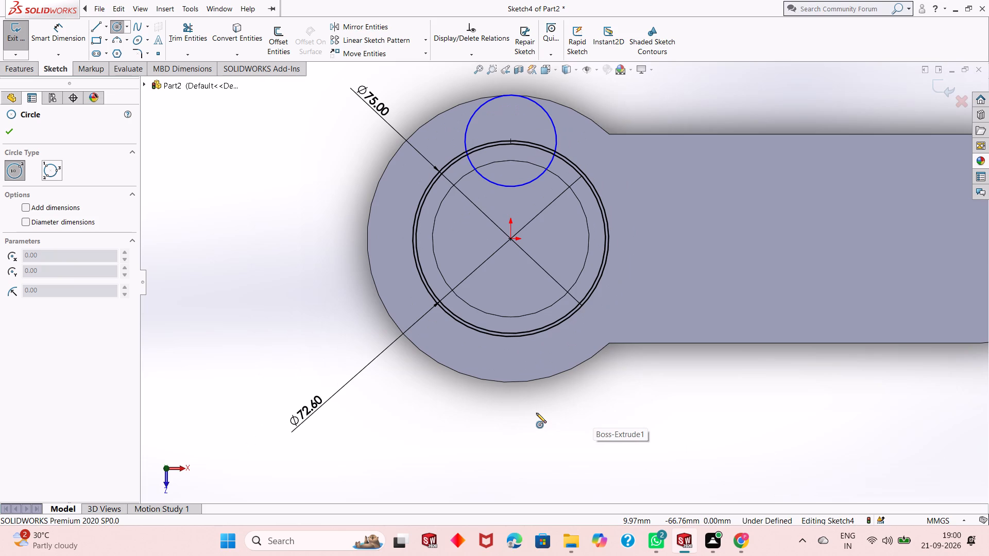
left_click(512, 337)
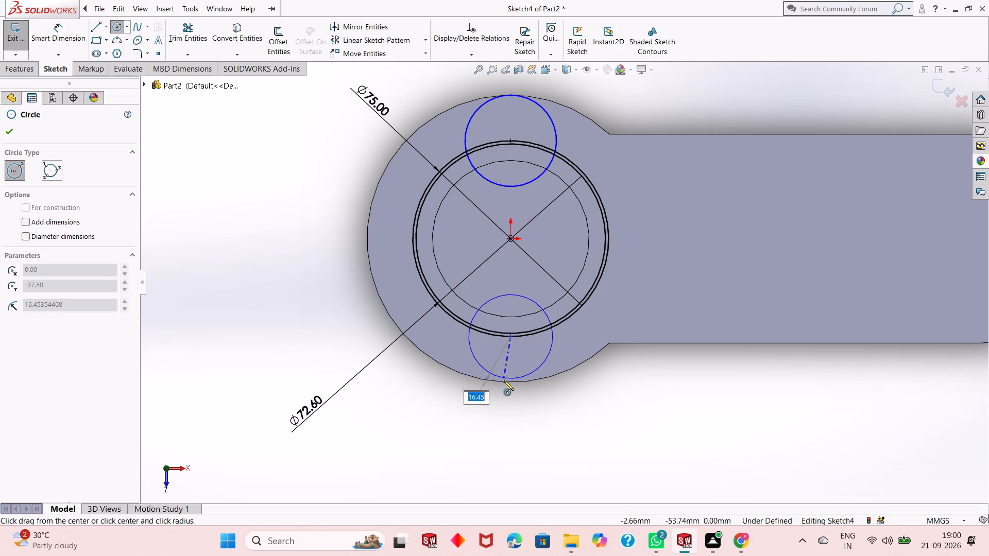
left_click(503, 385)
right_click(503, 385)
left_click(528, 389)
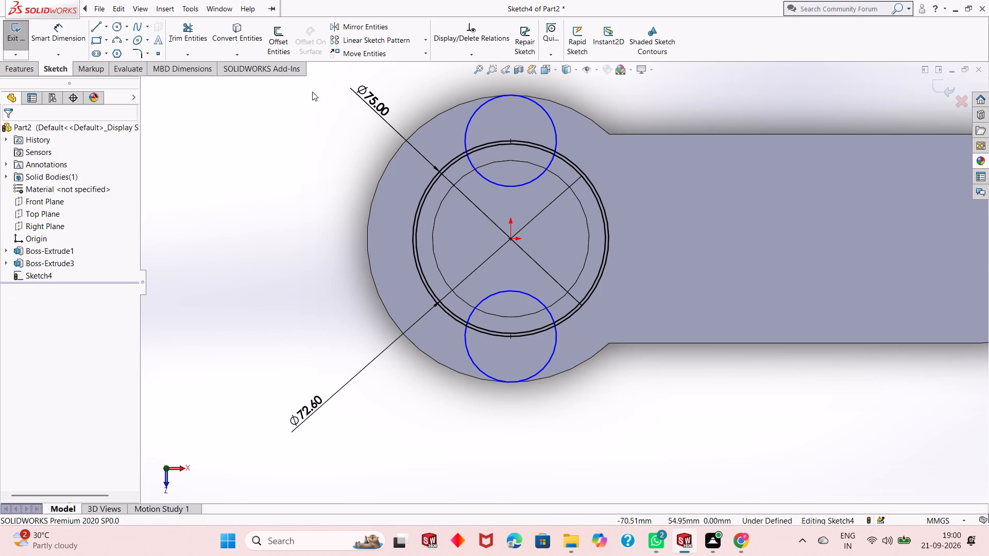
Delete the 75 mm sketch circle centred on the origin, keeping the two small circles.
scroll(490, 157, "down", 2)
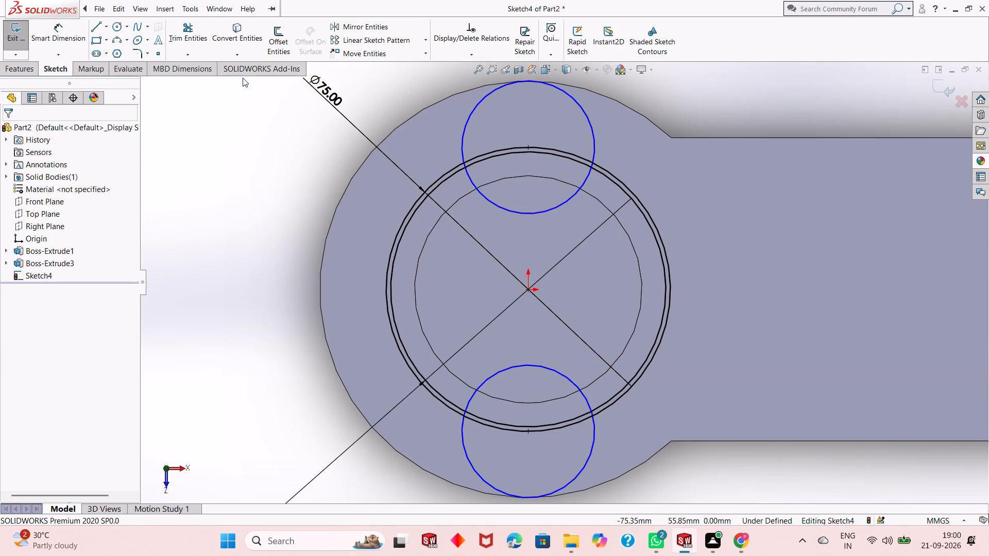
left_click(444, 174)
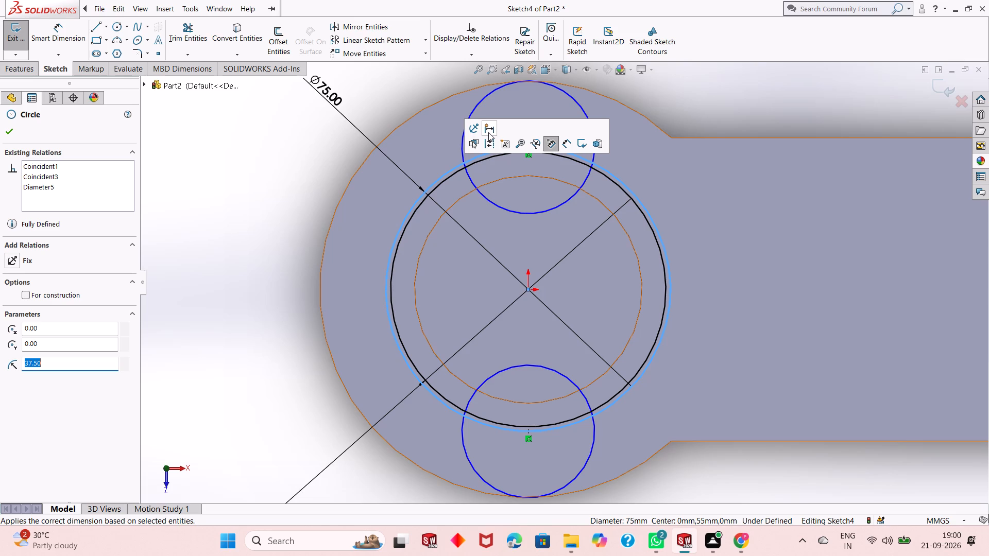
right_click(488, 132)
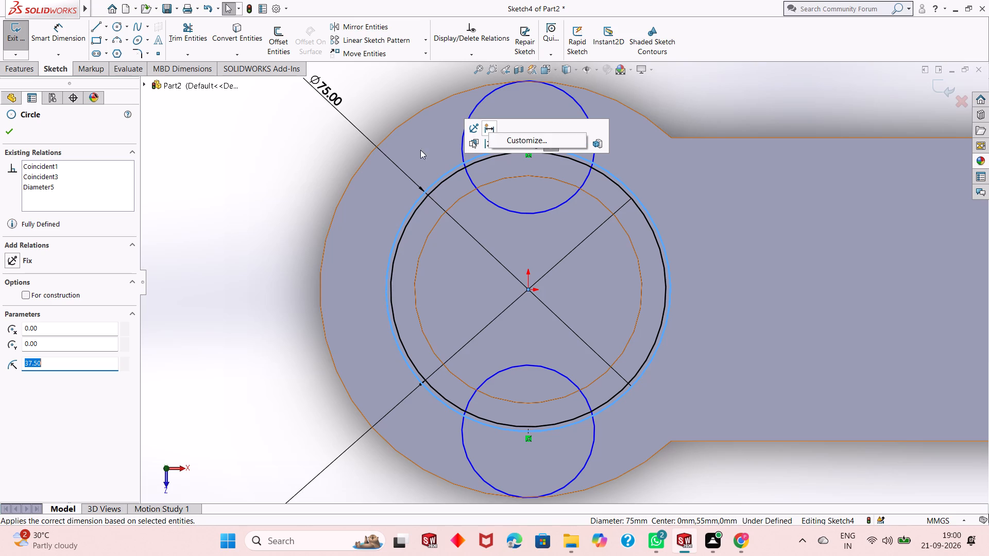
key("Escape")
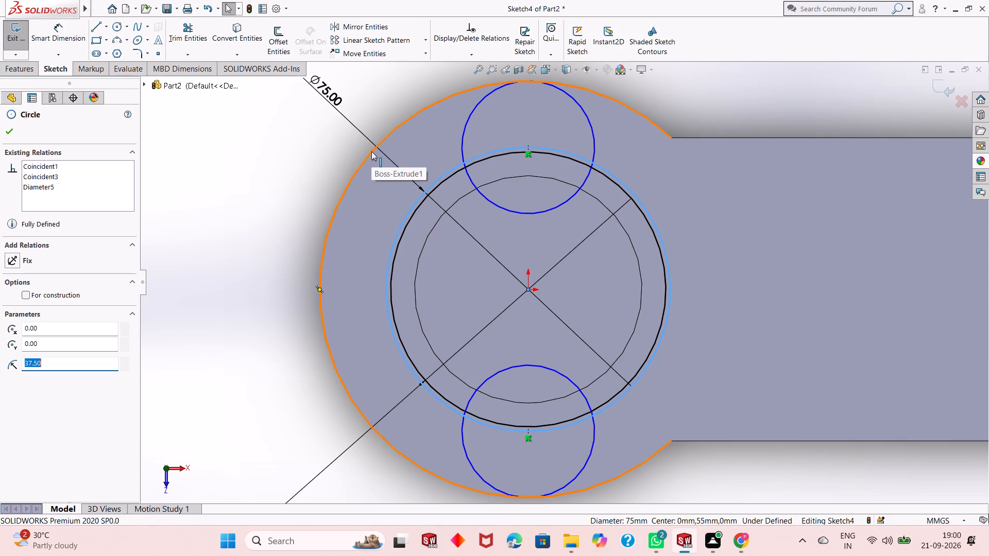
left_click(292, 151)
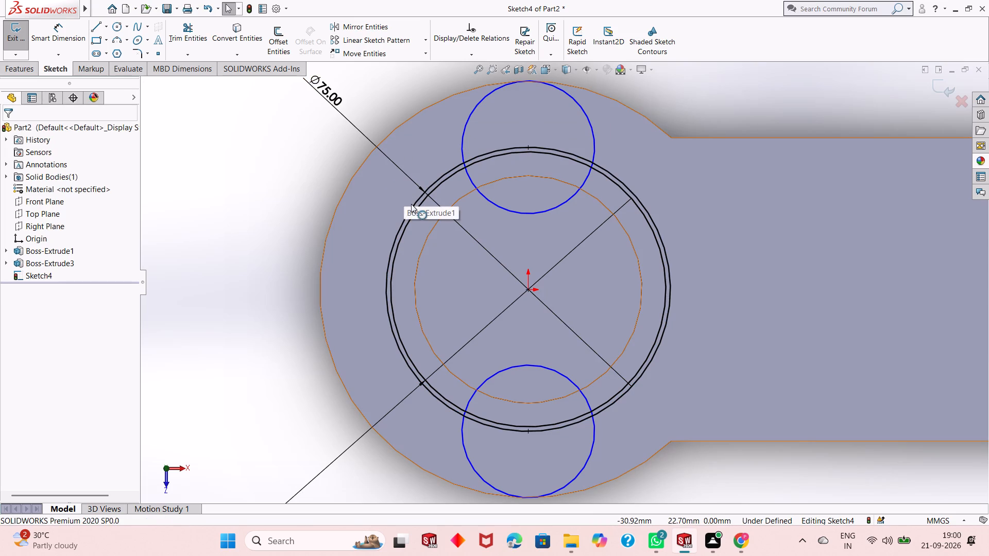
right_click(411, 204)
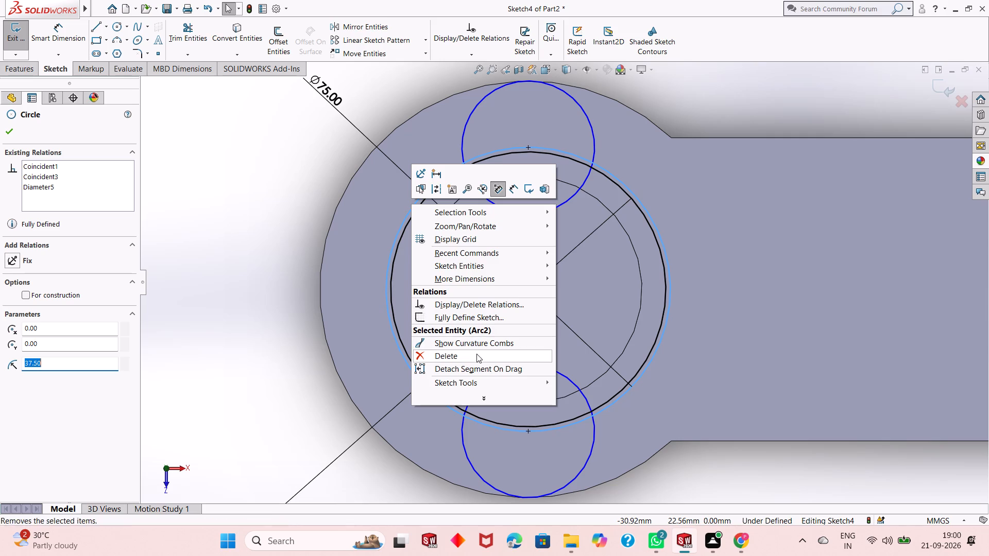
left_click(476, 354)
left_click(424, 265)
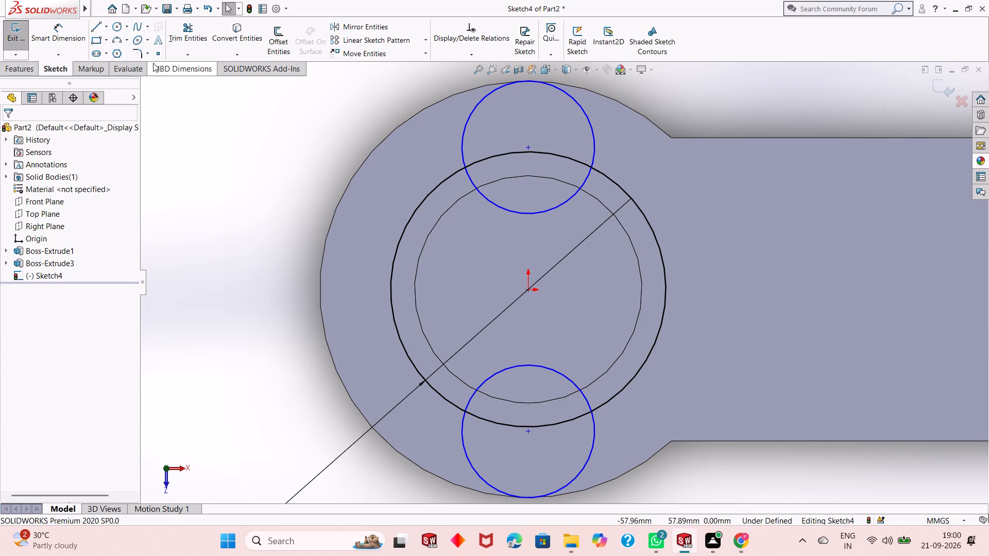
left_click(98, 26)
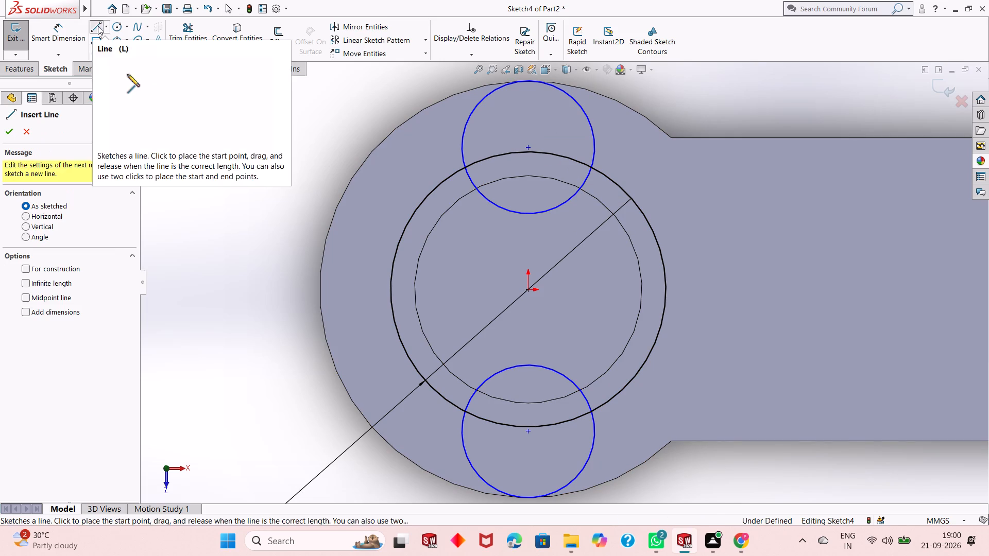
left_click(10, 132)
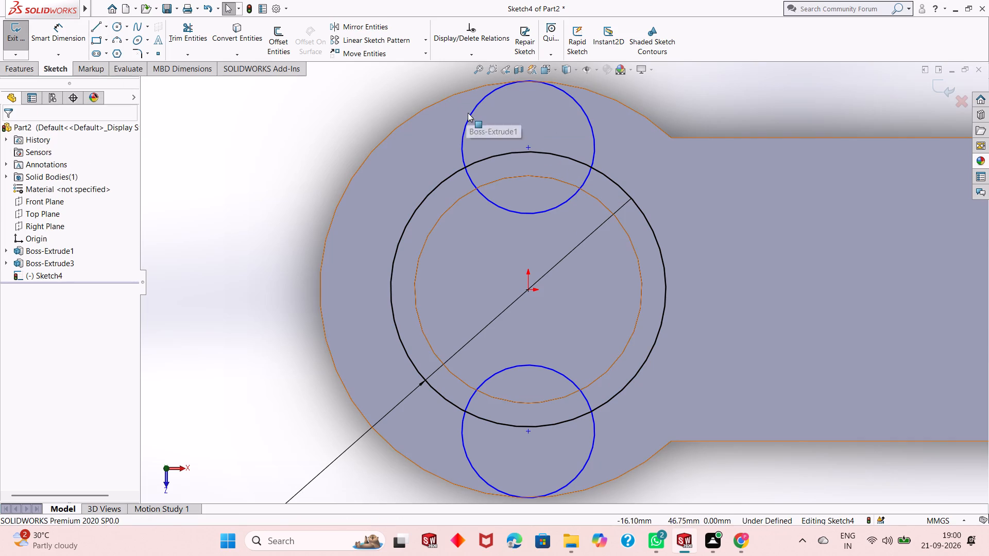
Dimension the diameter of the upper small sketch circle, keeping its drawn size.
left_click(468, 115)
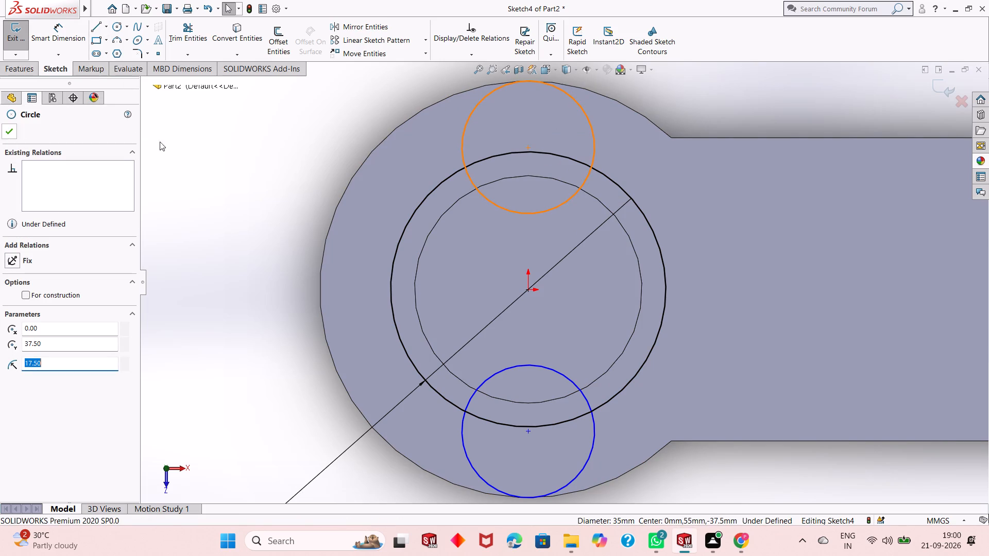
key("Escape")
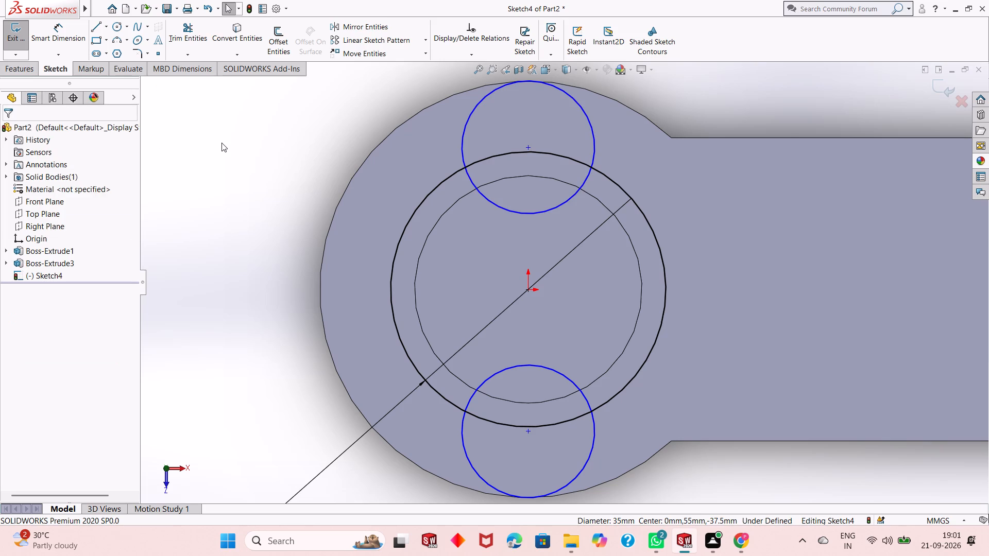
left_click(61, 36)
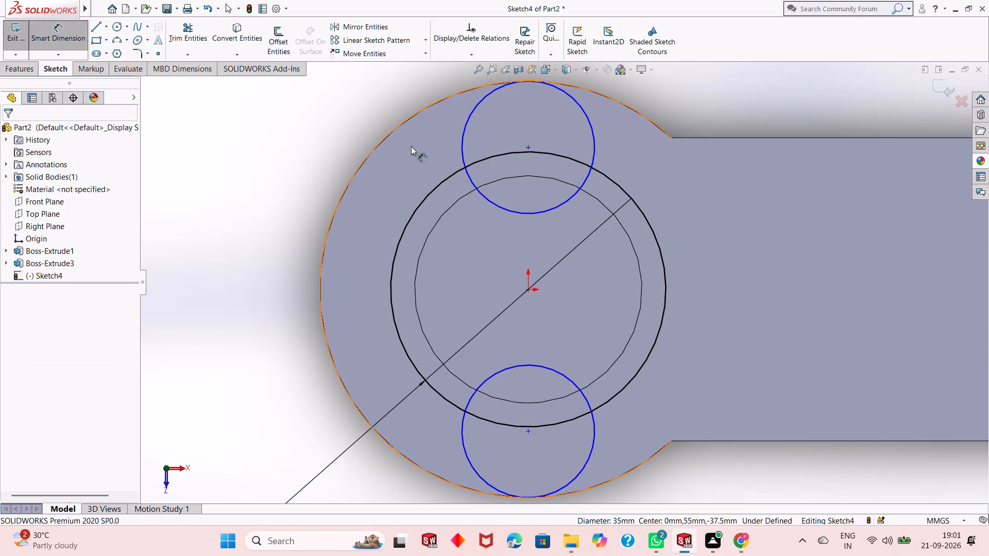
left_click(463, 134)
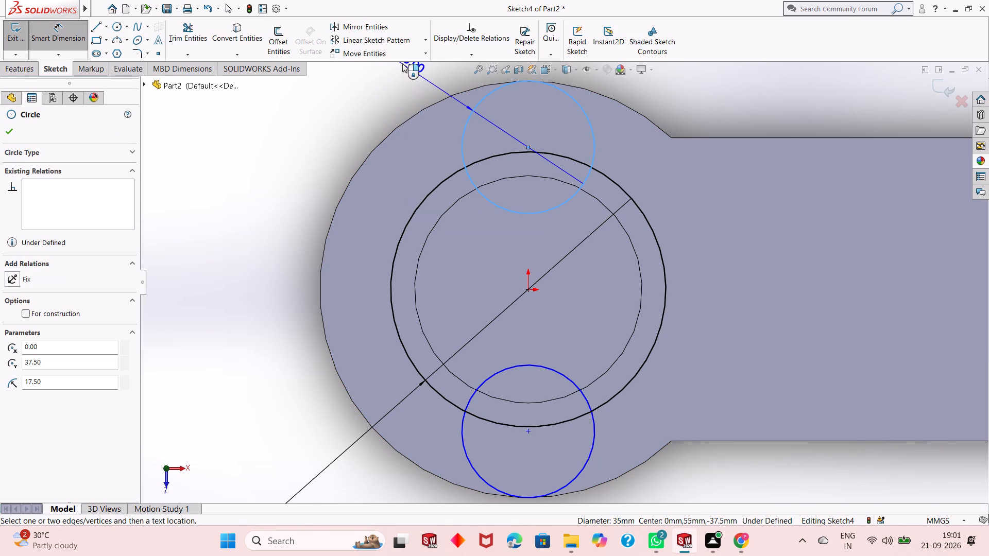
left_click(403, 84)
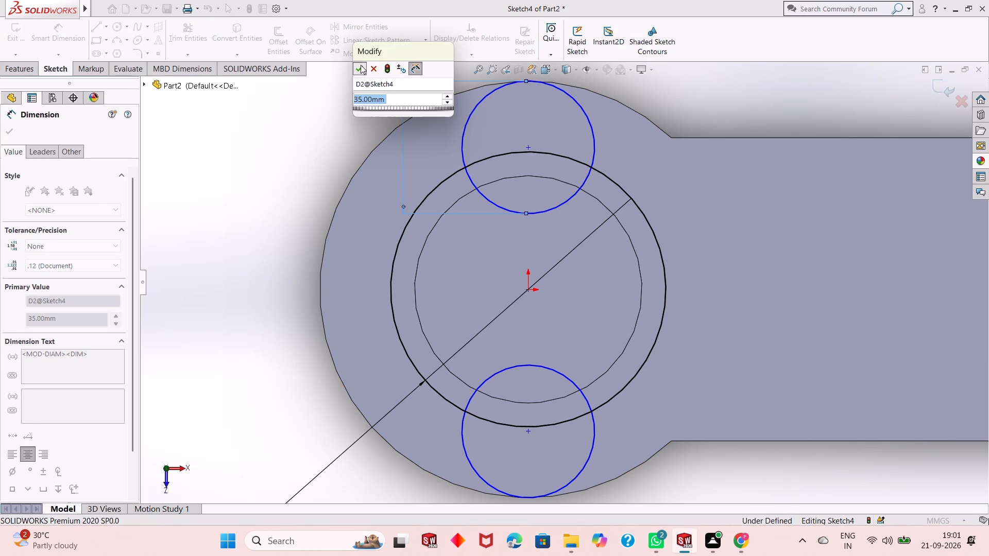
left_click(361, 65)
Dimension the diameter of the lower small sketch circle, keeping its drawn size.
scroll(457, 286, "up", 2)
scroll(498, 404, "down", 4)
left_click(515, 378)
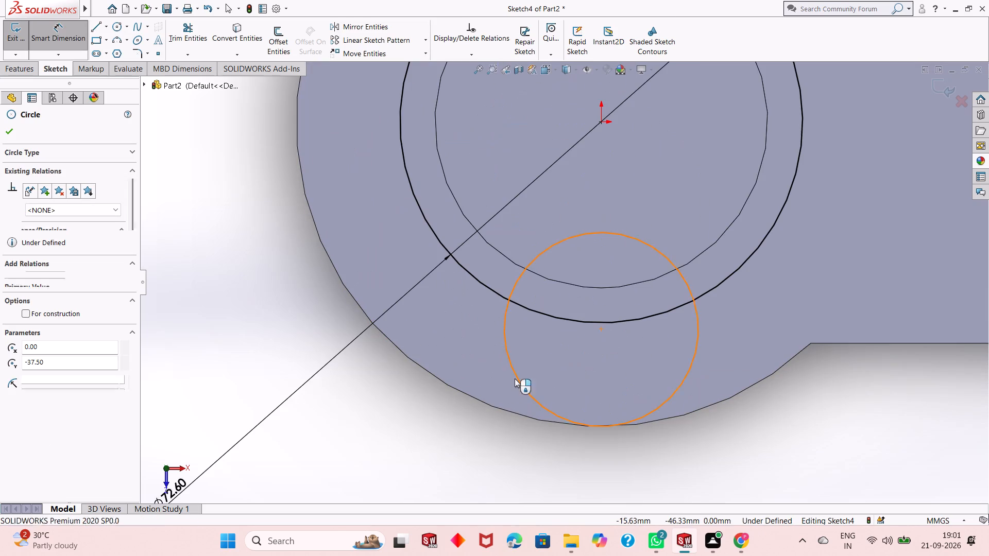
left_click(432, 483)
left_click(387, 465)
scroll(418, 419, "up", 4)
scroll(508, 159, "up", 2)
scroll(624, 167, "down", 2)
scroll(625, 268, "down", 2)
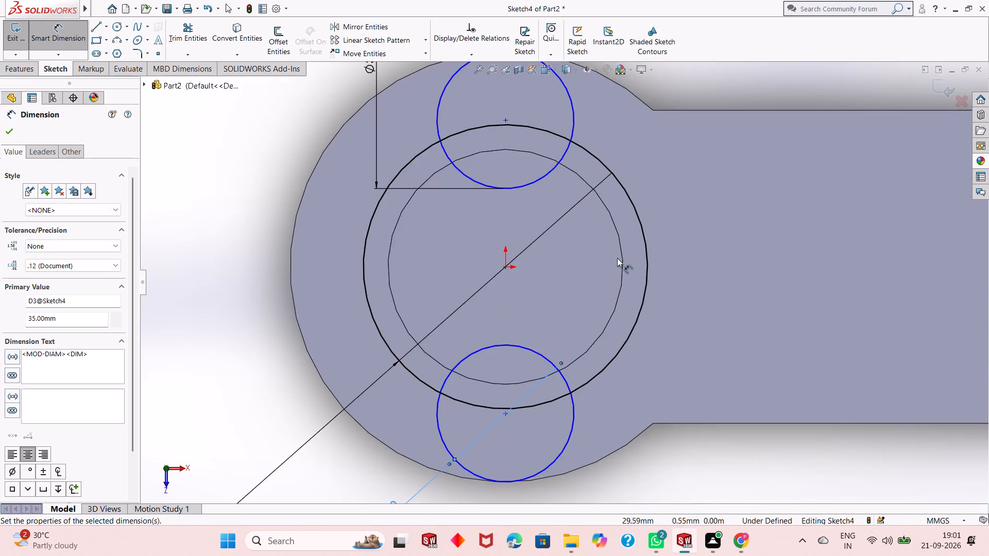
scroll(602, 250, "up", 2)
scroll(518, 248, "down", 2)
scroll(542, 257, "up", 5)
scroll(643, 284, "down", 2)
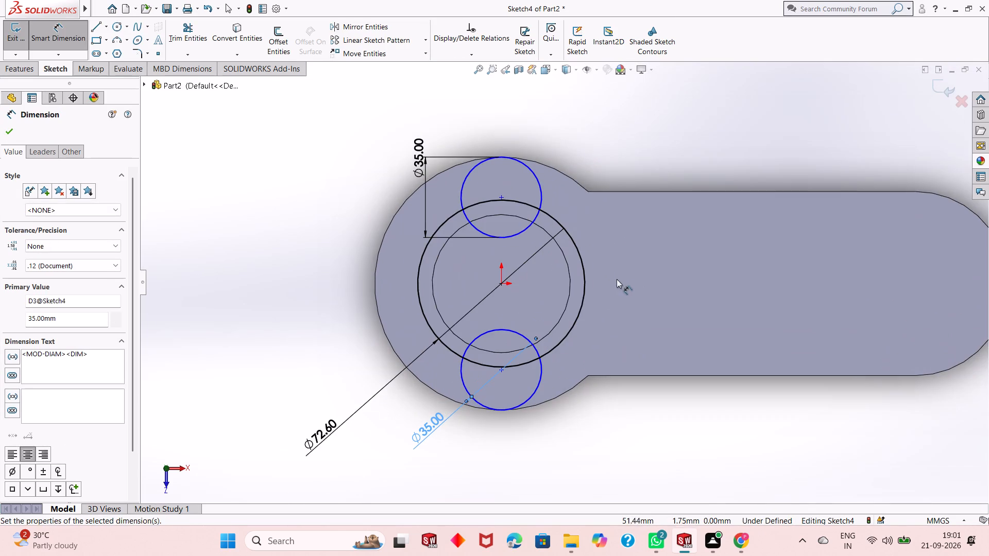
scroll(570, 285, "up", 1)
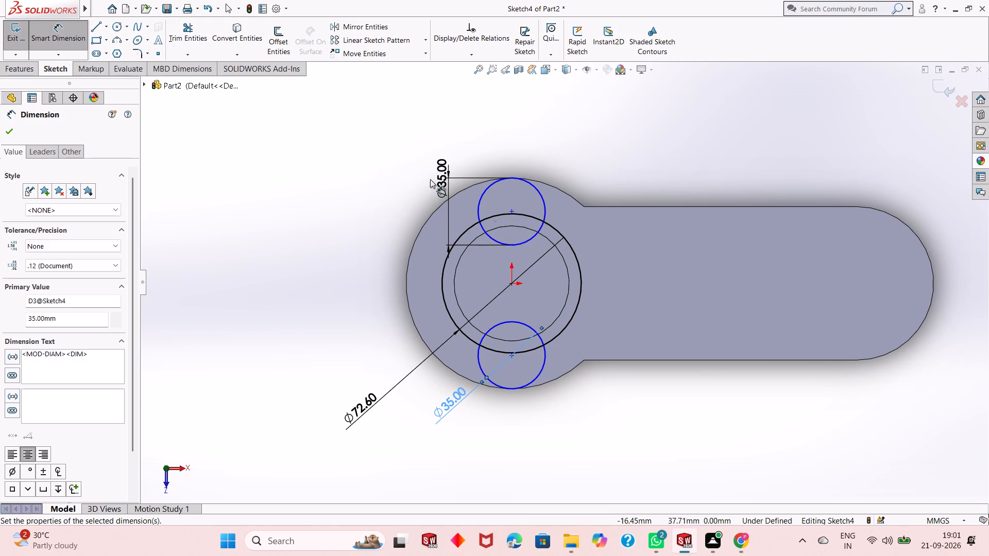
left_click(10, 128)
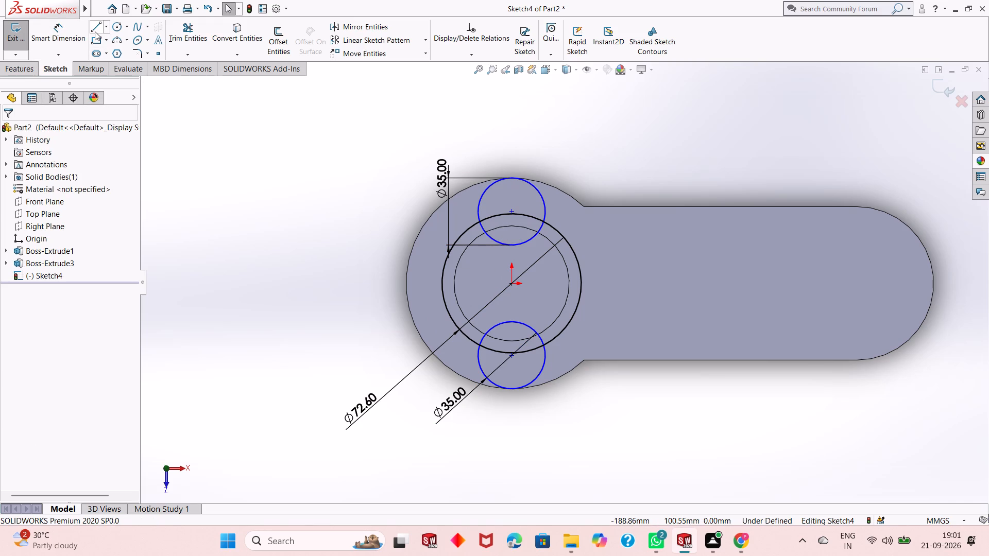
Sketch a tangent line about 32 mm long from the upper small circle's left side to the 72.6 mm circle.
left_click(94, 31)
scroll(476, 268, "down", 3)
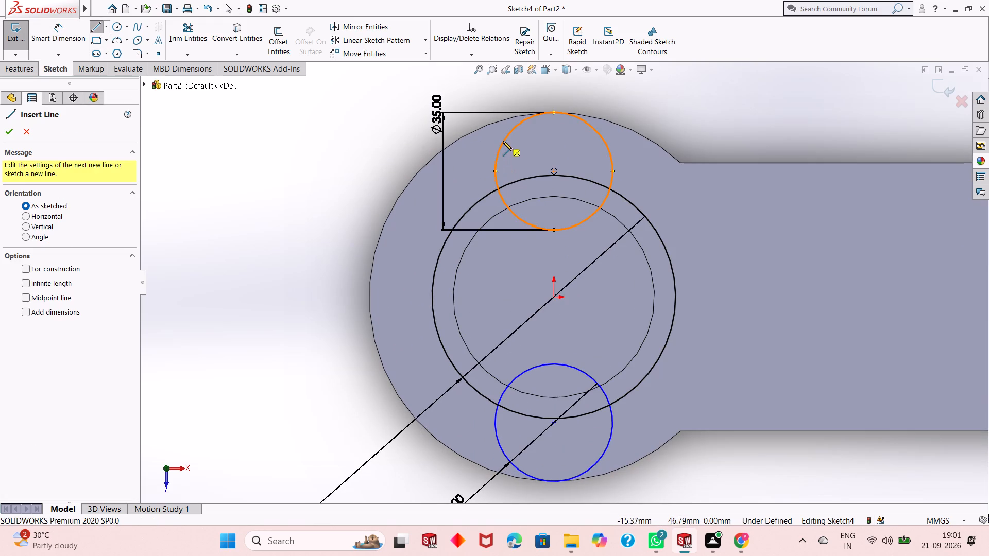
left_click(503, 141)
left_click(439, 253)
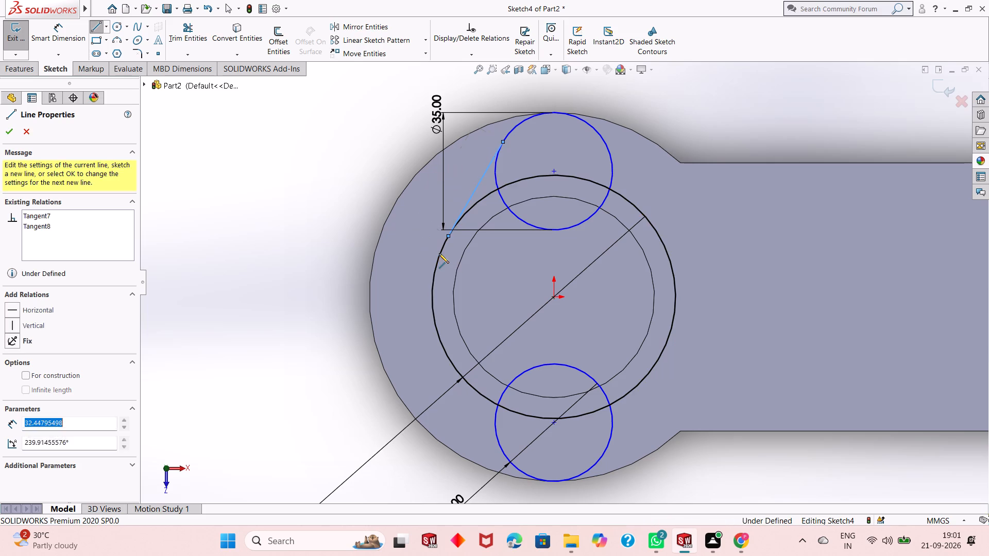
middle_click_drag(511, 322, 507, 289)
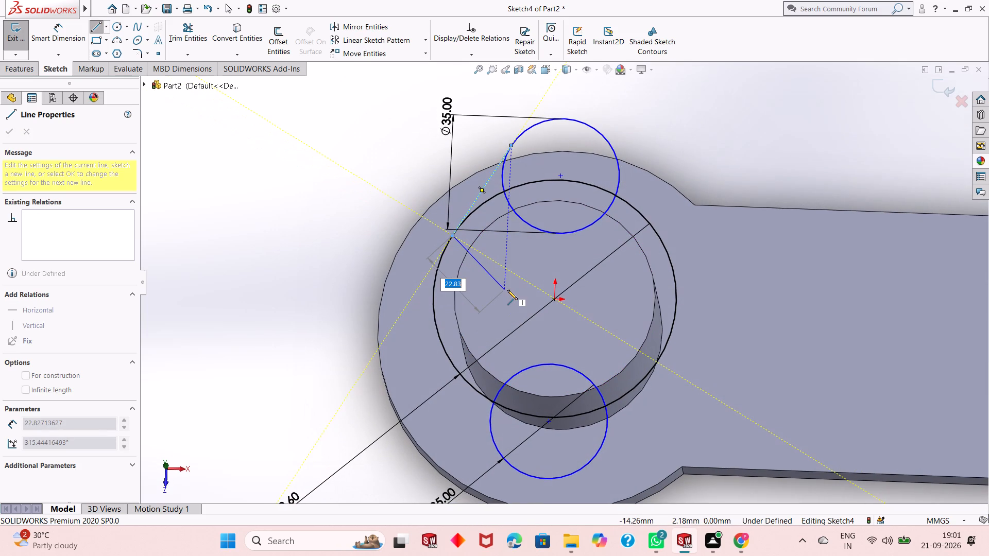
key("ctrl+8")
key("Escape")
key("ctrl+8")
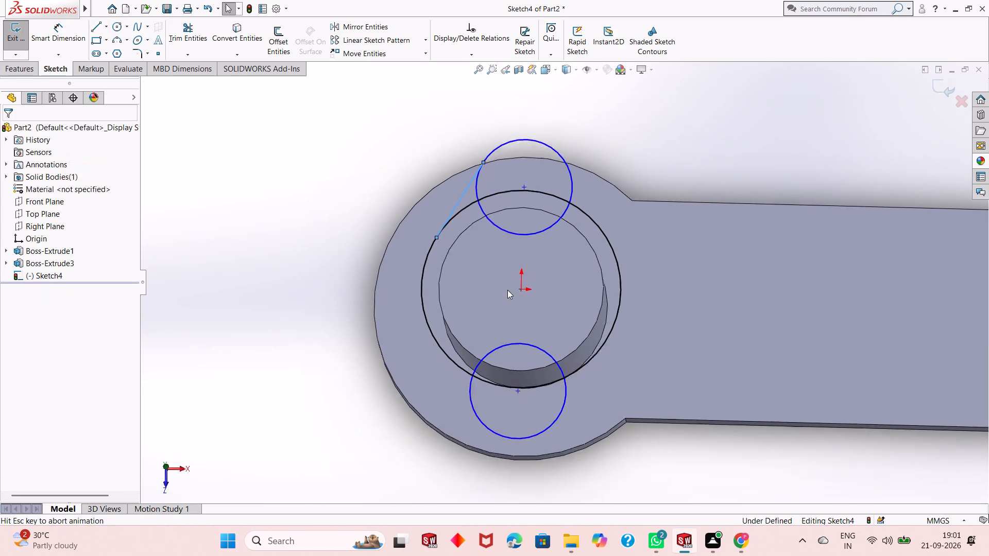
scroll(457, 208, "down", 4)
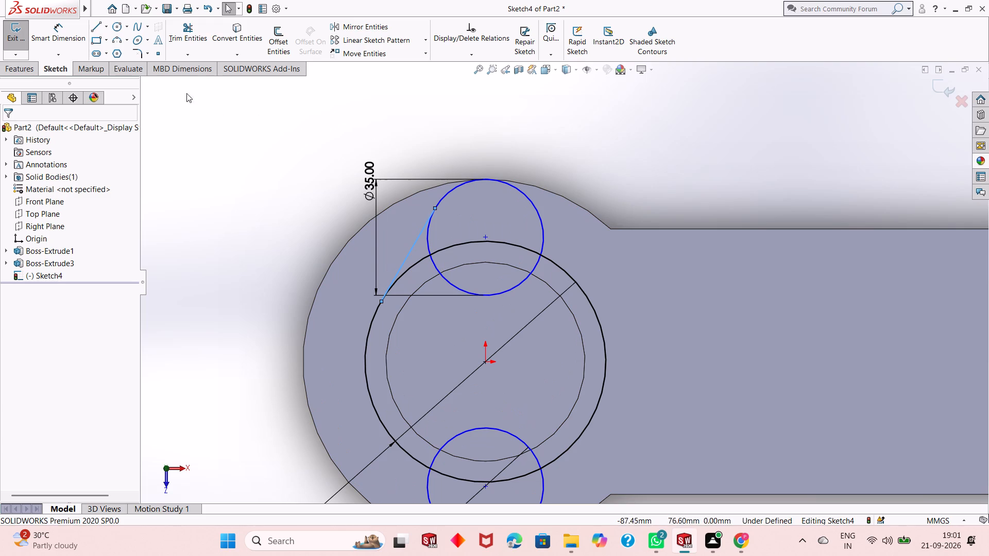
Sketch a line about 30 mm long from the upper small circle's right side to the 72.6 mm circle.
left_click(97, 26)
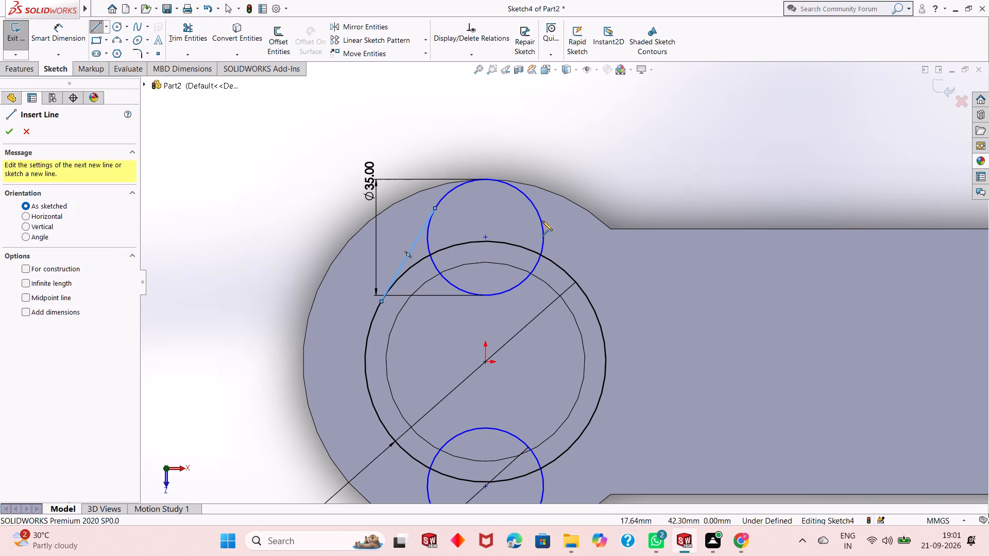
left_click(537, 208)
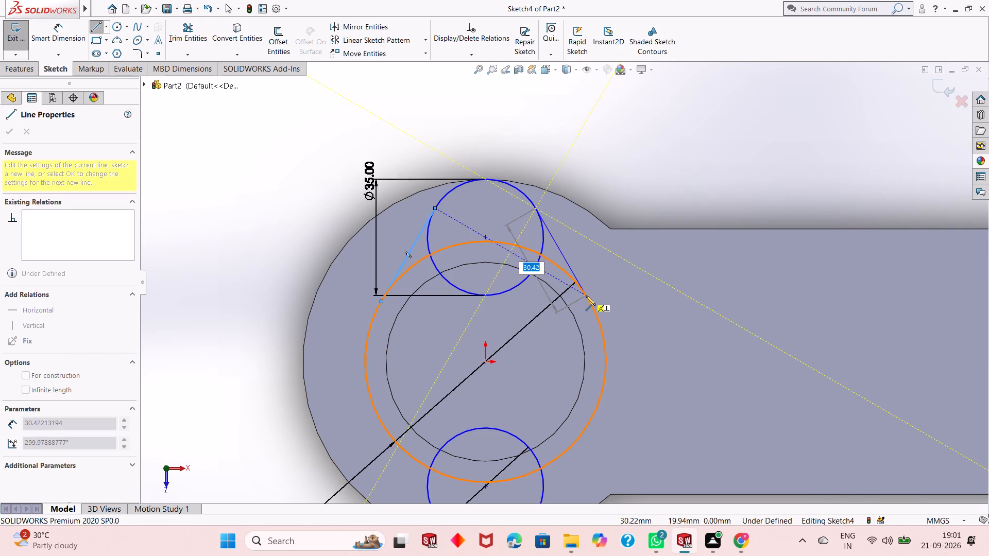
left_click(586, 296)
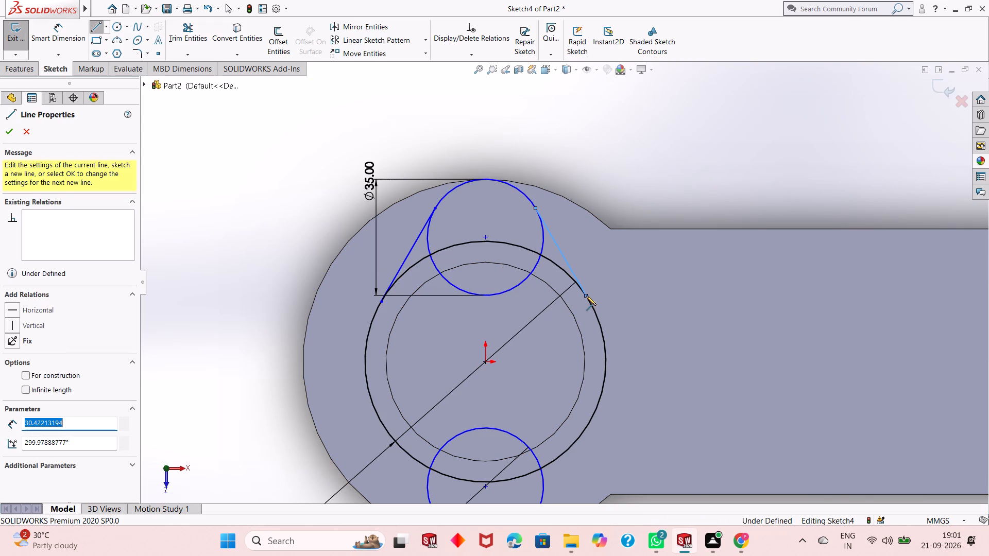
right_click(593, 348)
left_click(606, 356)
Sketch a tangent line about 32 mm long from the lower small circle's right side to the 72.6 mm circle.
scroll(534, 521, "up", 2)
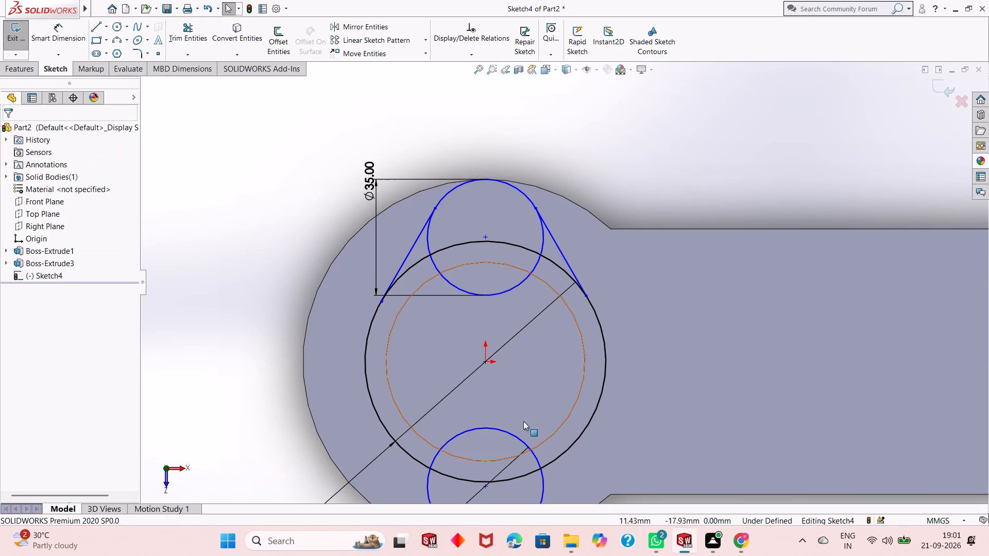
scroll(522, 460, "up", 2)
scroll(531, 450, "down", 2)
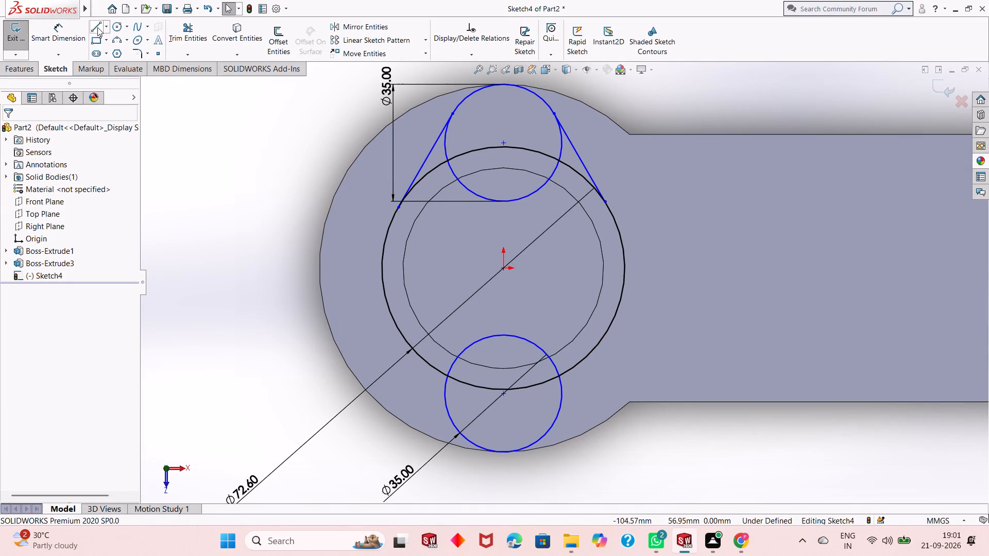
left_click(97, 27)
left_click(560, 411)
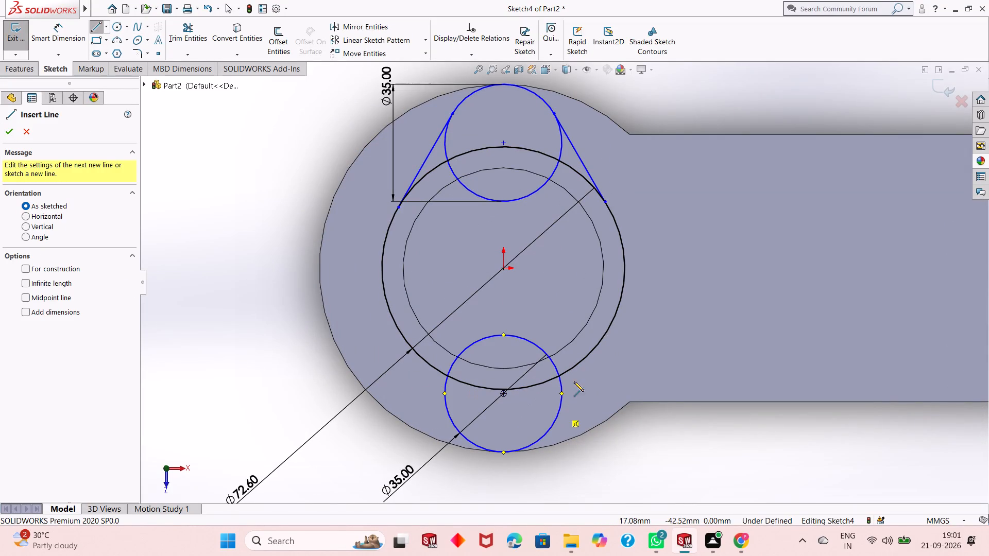
left_click(599, 344)
right_click(599, 344)
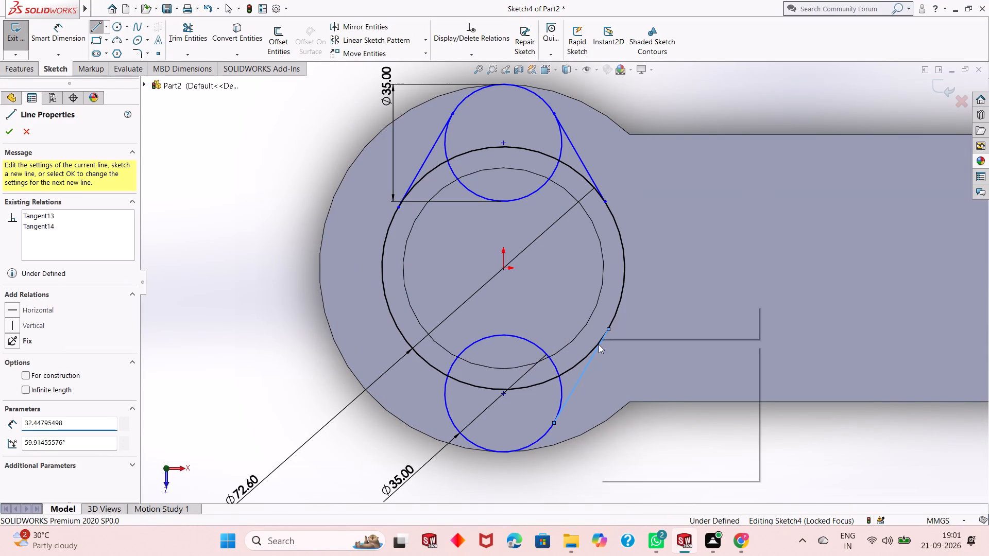
left_click(609, 352)
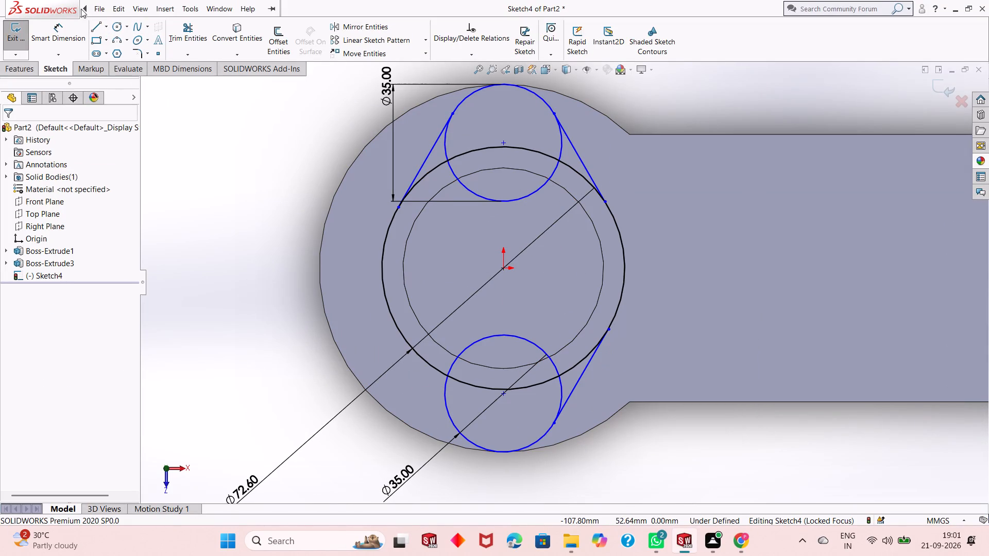
Sketch a line about 29 mm long from the 72.6 mm circle to the lower small circle's left side.
left_click(96, 25)
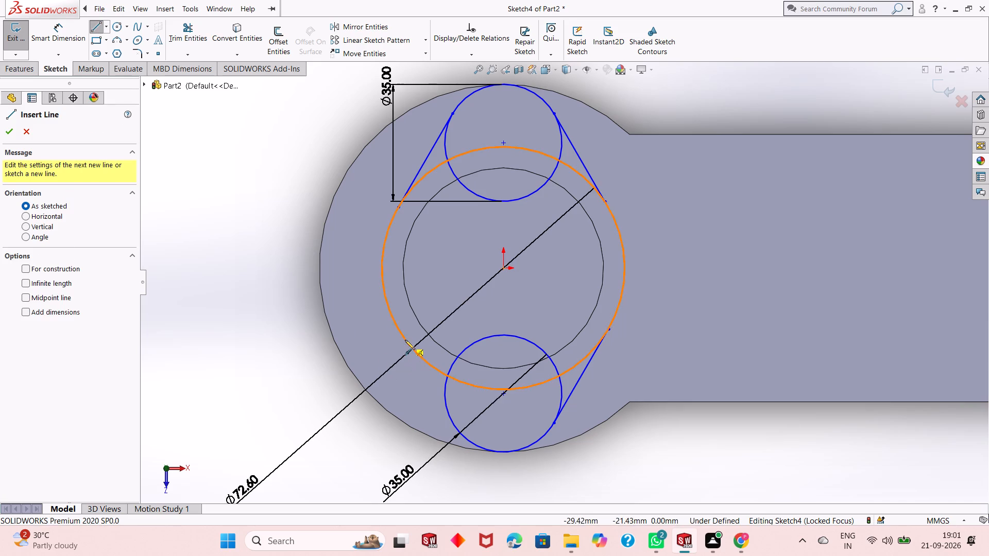
left_click(405, 340)
left_click(451, 424)
right_click(451, 424)
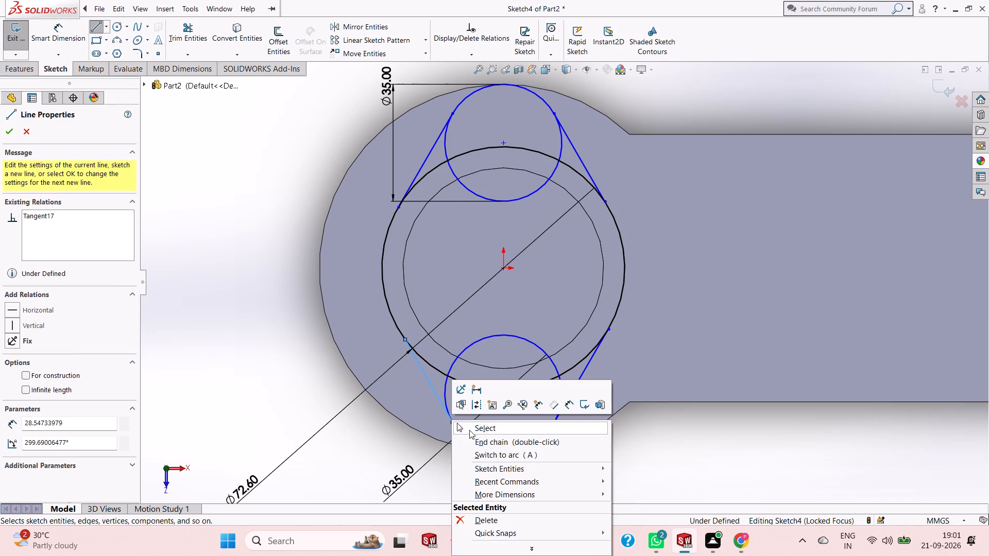
left_click(471, 432)
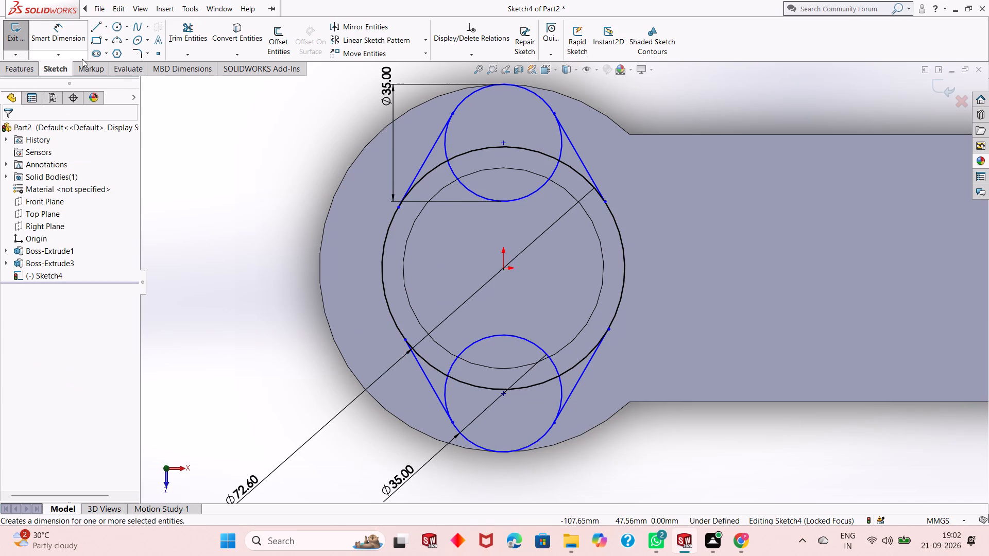
key("Escape")
key("Escape")
key("Escape")
key("Escape")
Apply a tangent relation between the lower-left sketch line and the lower small circle.
scroll(492, 361, "down", 1)
key("Escape")
scroll(493, 361, "up", 1)
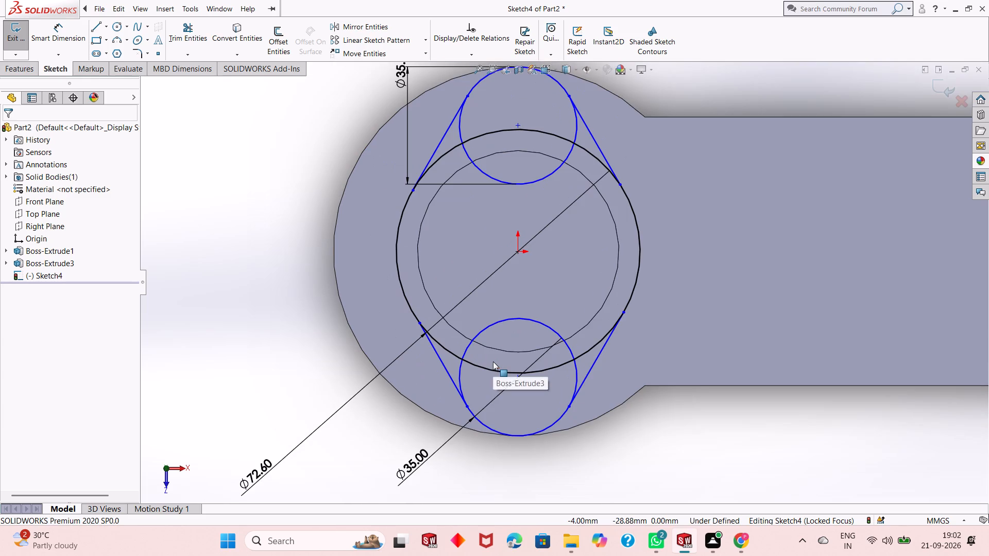
scroll(454, 389, "down", 3)
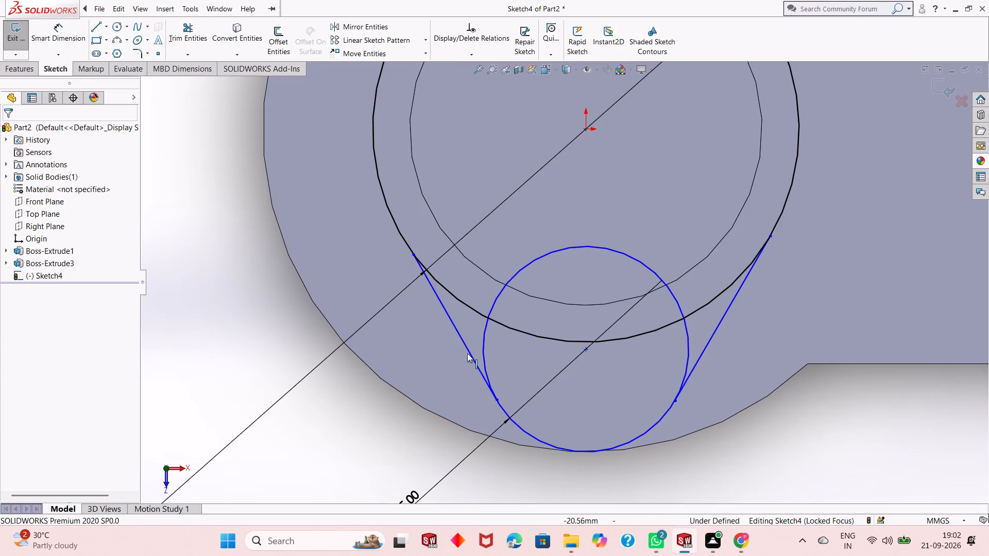
left_click(468, 352)
left_click(484, 356, "ctrl")
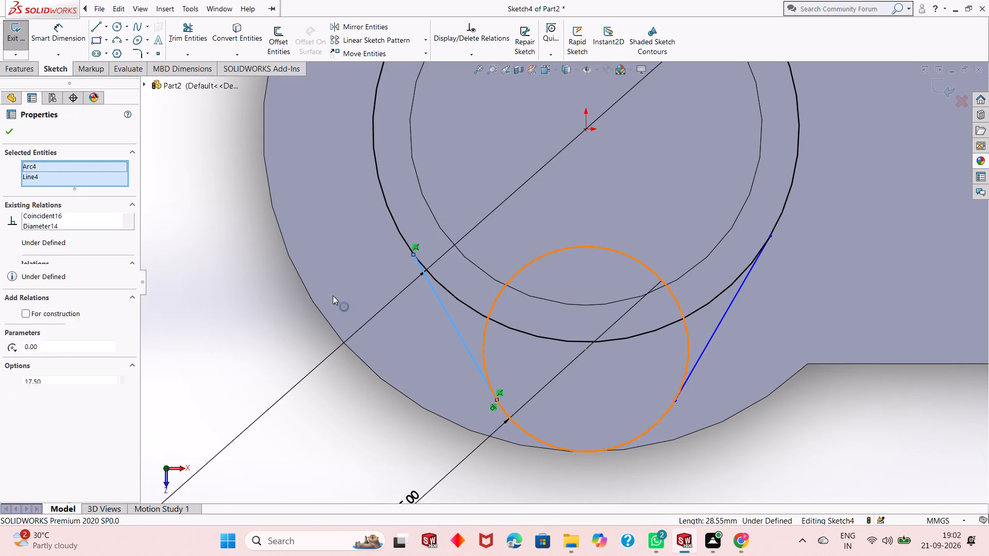
left_click(15, 312)
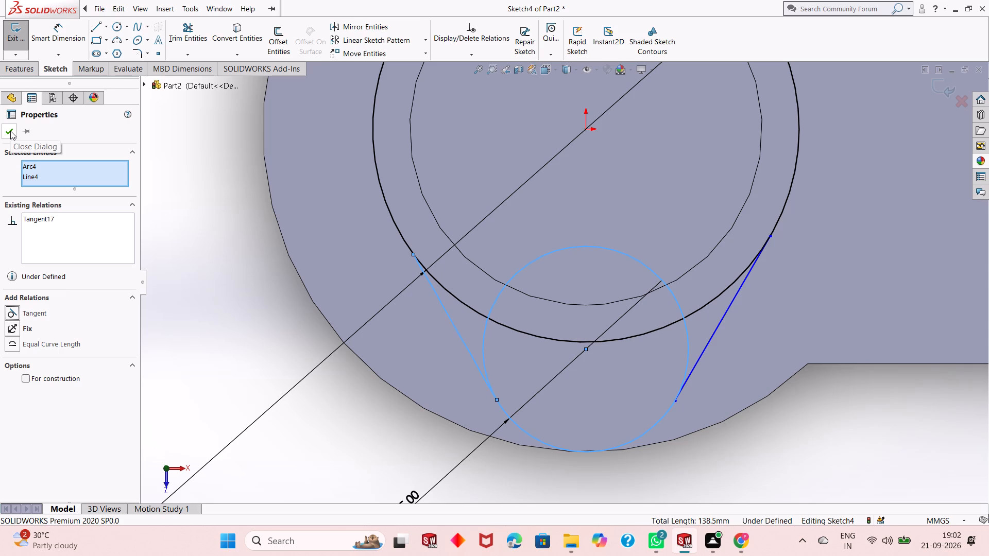
left_click(10, 131)
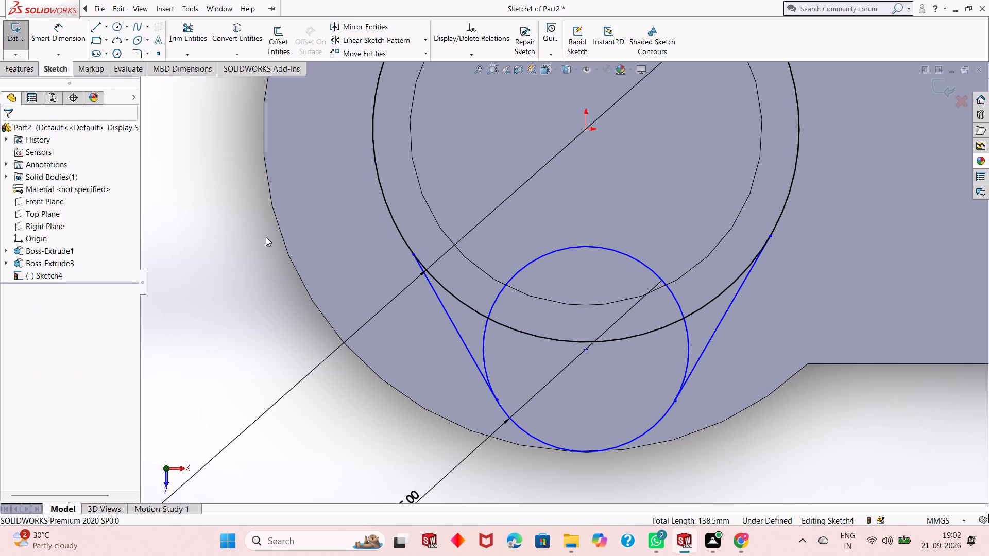
key("Escape")
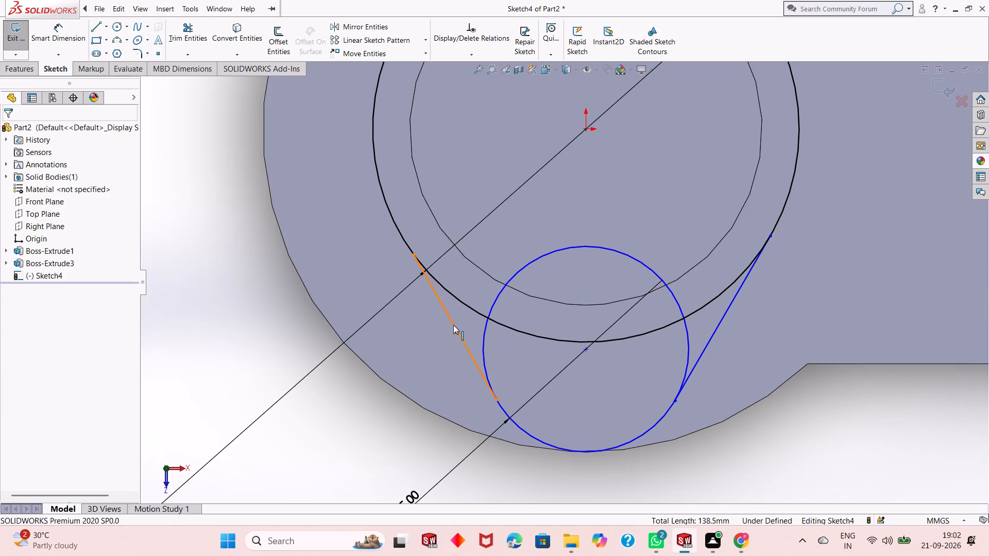
Add a tangent relation between the lower-left sketch line and the 72.6 mm circle.
left_click(453, 325)
left_click(456, 299, "ctrl")
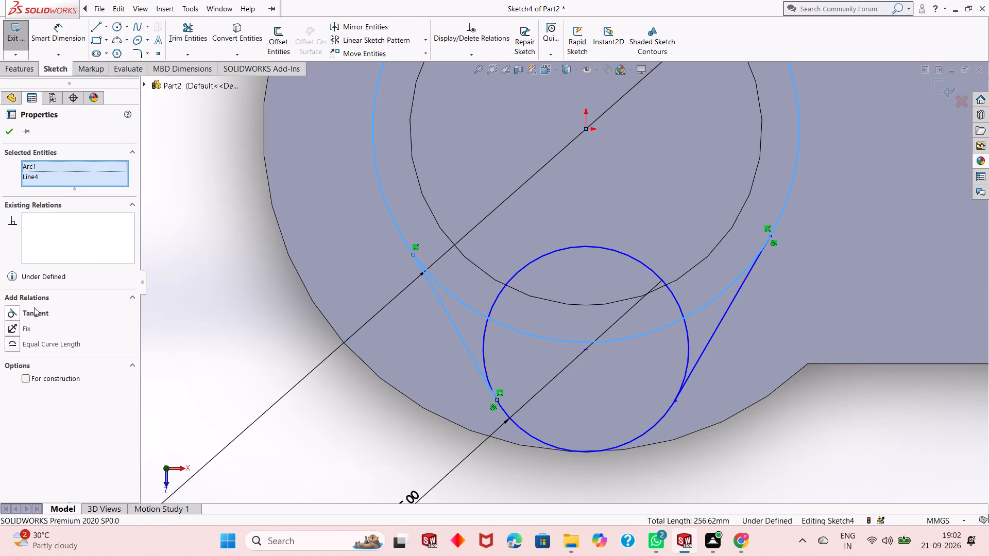
left_click(13, 311)
left_click(11, 130)
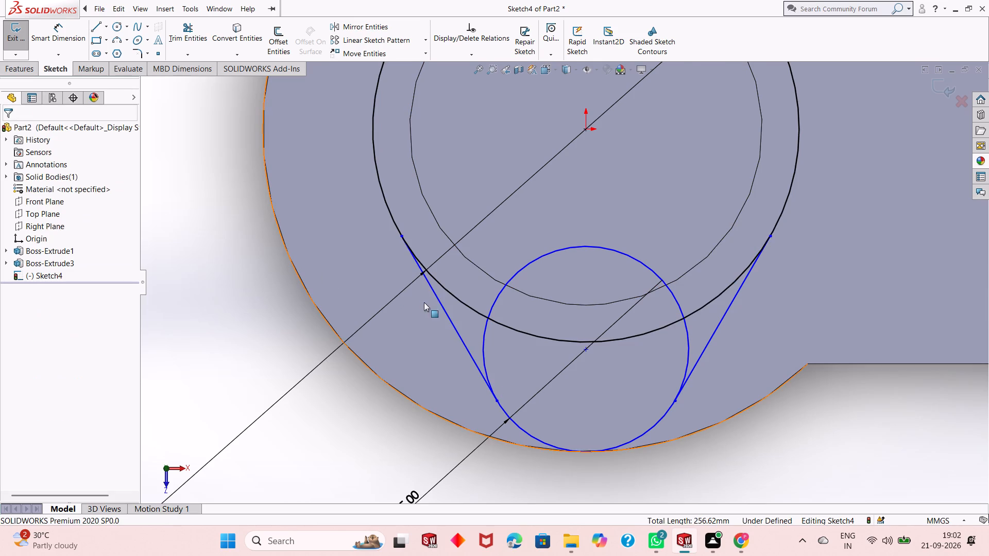
Apply a tangent relation between the lower-right sketch line and the lower 35 mm circle.
scroll(435, 305, "up", 1)
scroll(693, 343, "down", 2)
scroll(667, 350, "up", 2)
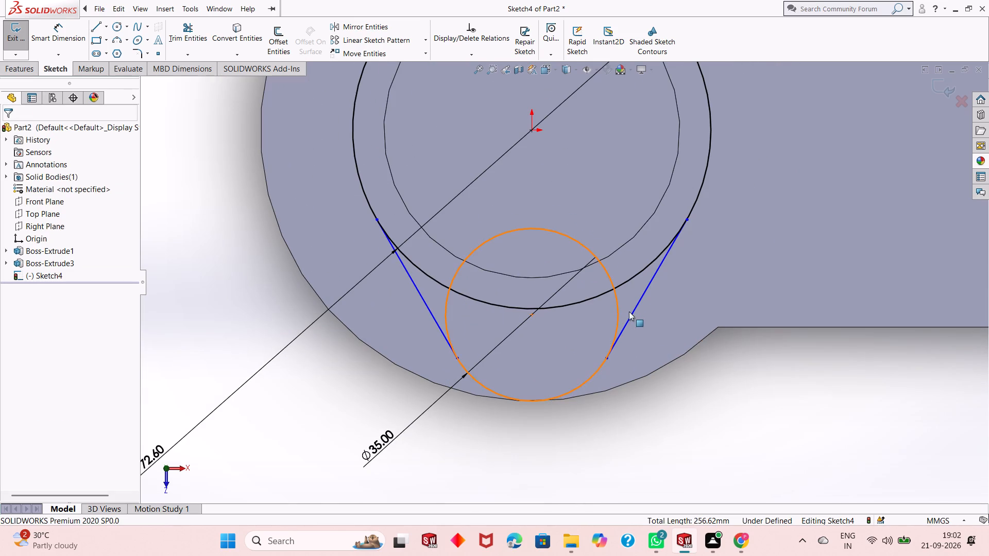
left_click(636, 303)
left_click(619, 309, "ctrl")
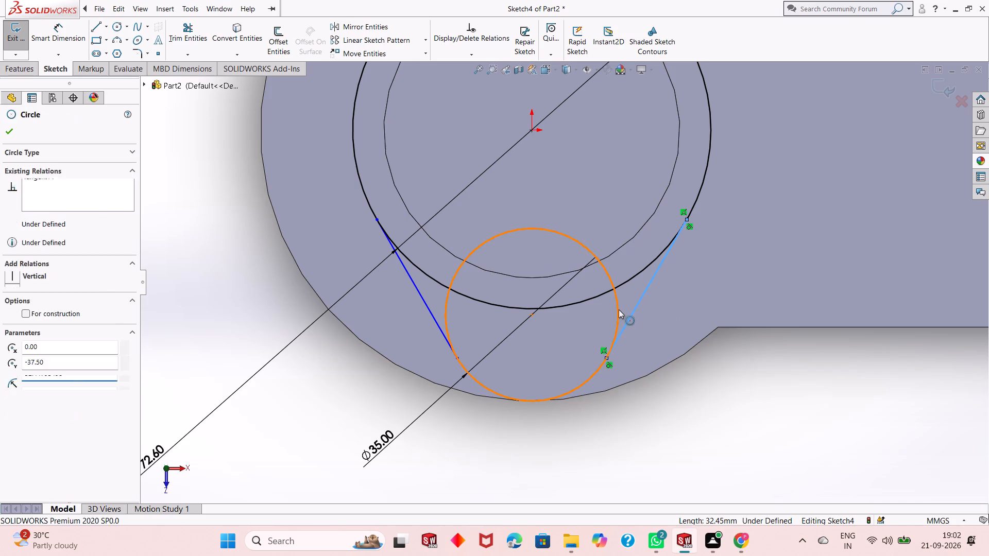
left_click(9, 314)
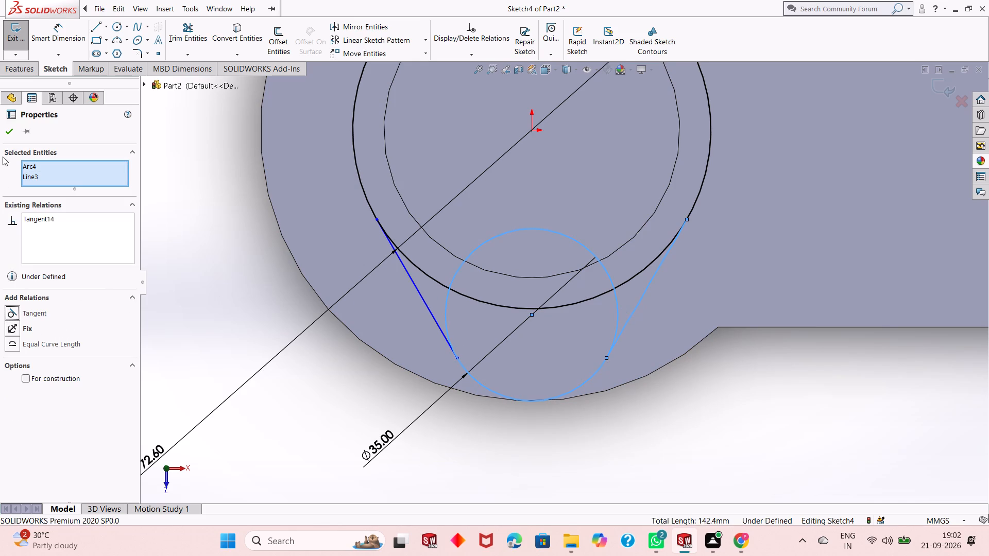
left_click(6, 131)
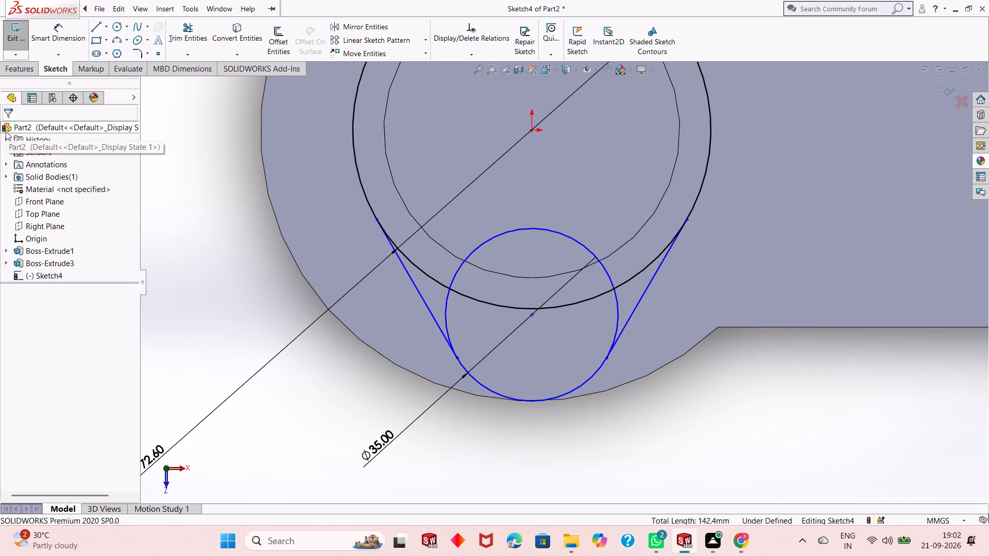
Apply a tangent relation between the lower-right sketch line and the 72.6 mm circle.
scroll(653, 259, "down", 1)
scroll(663, 288, "up", 1)
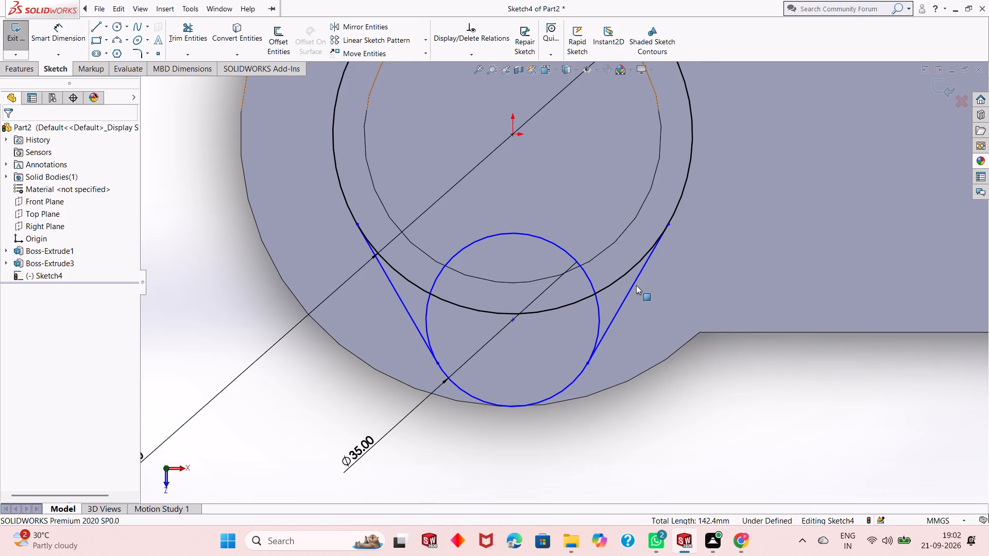
left_click(636, 280)
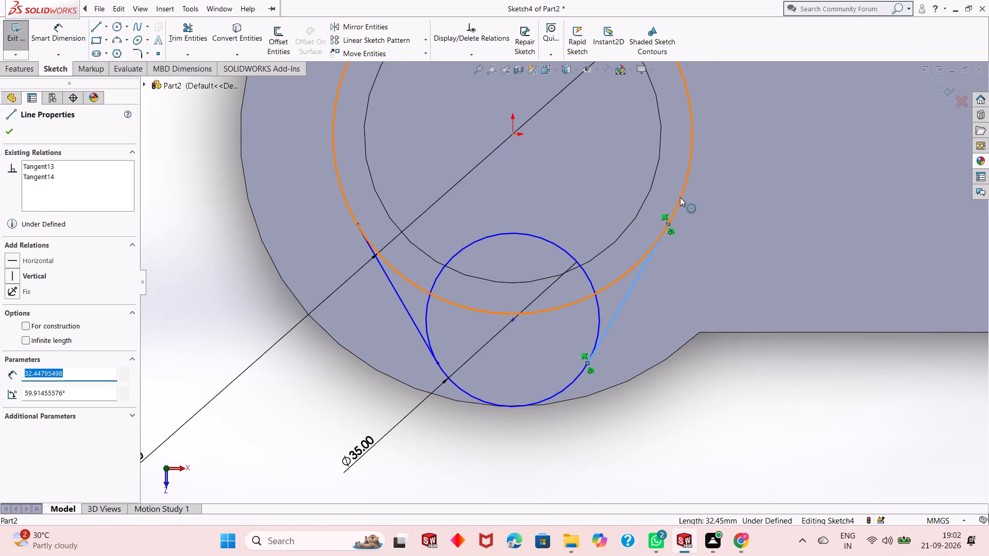
left_click(680, 197, "ctrl")
left_click(16, 311)
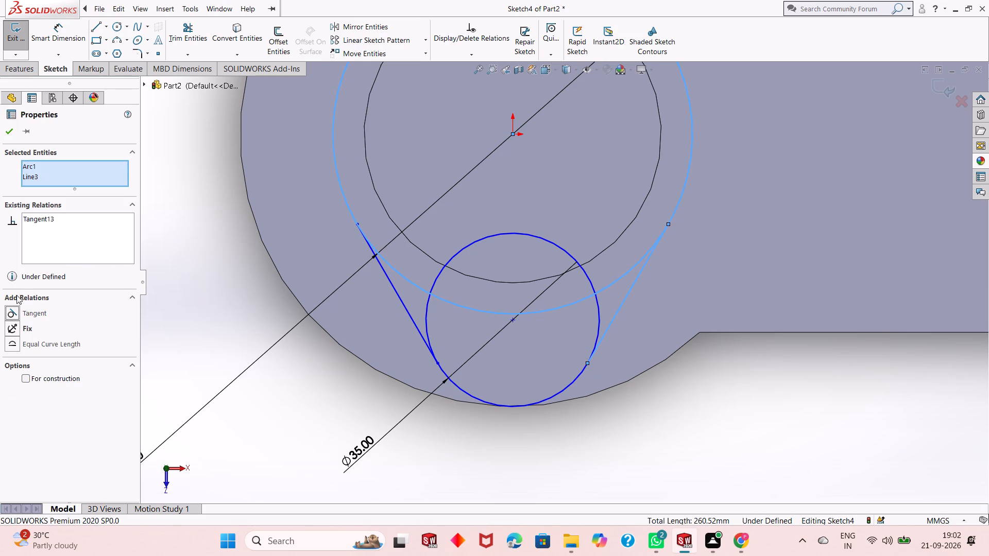
left_click(7, 132)
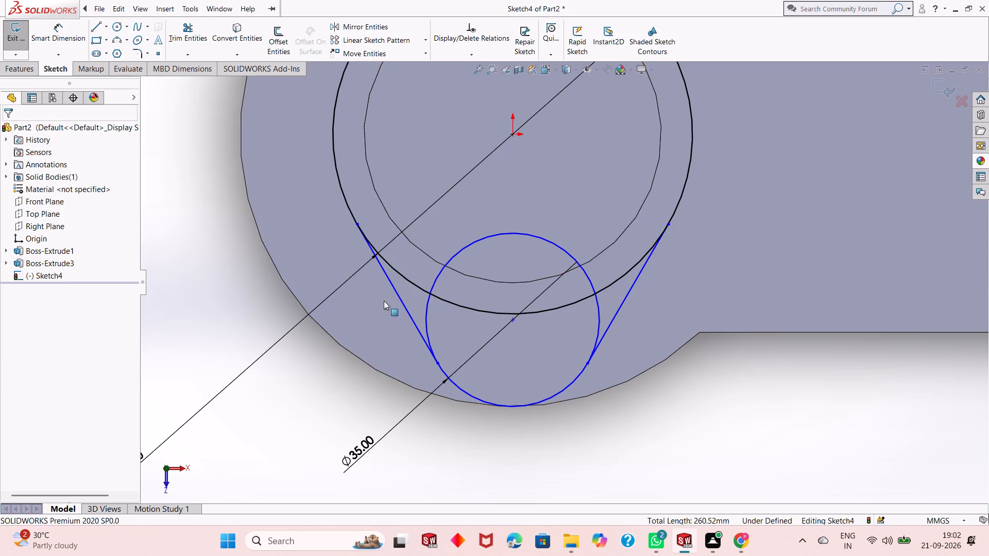
Apply a tangent relation between the upper-left sketch line and the upper 35 mm circle.
scroll(415, 355, "up", 4)
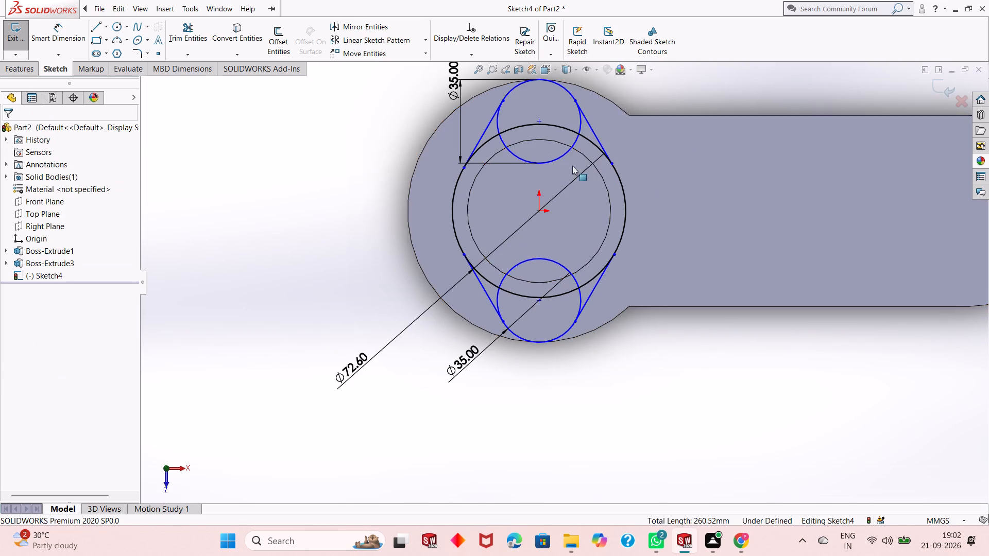
scroll(544, 122, "down", 4)
scroll(542, 121, "up", 2)
scroll(542, 121, "down", 2)
scroll(598, 249, "down", 2)
scroll(545, 286, "up", 2)
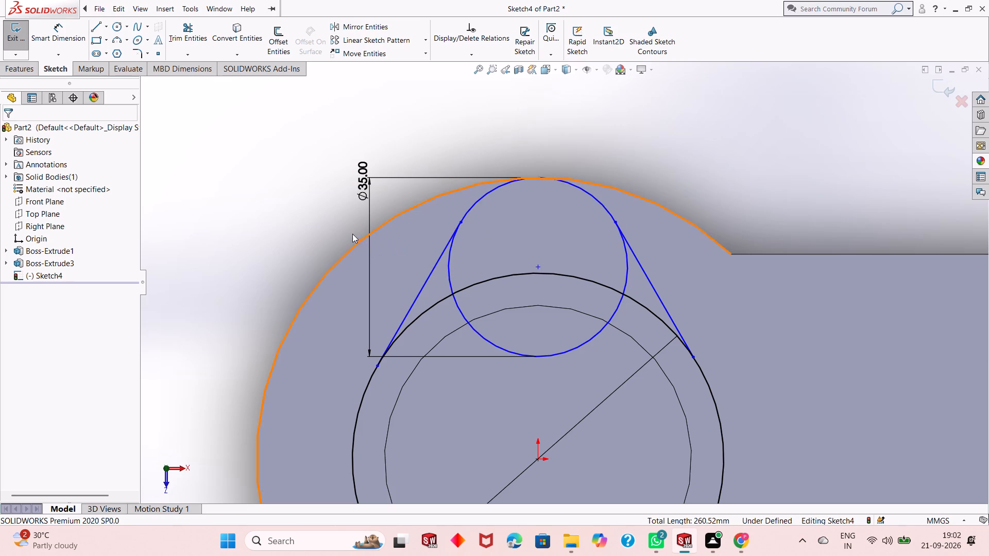
key("Escape")
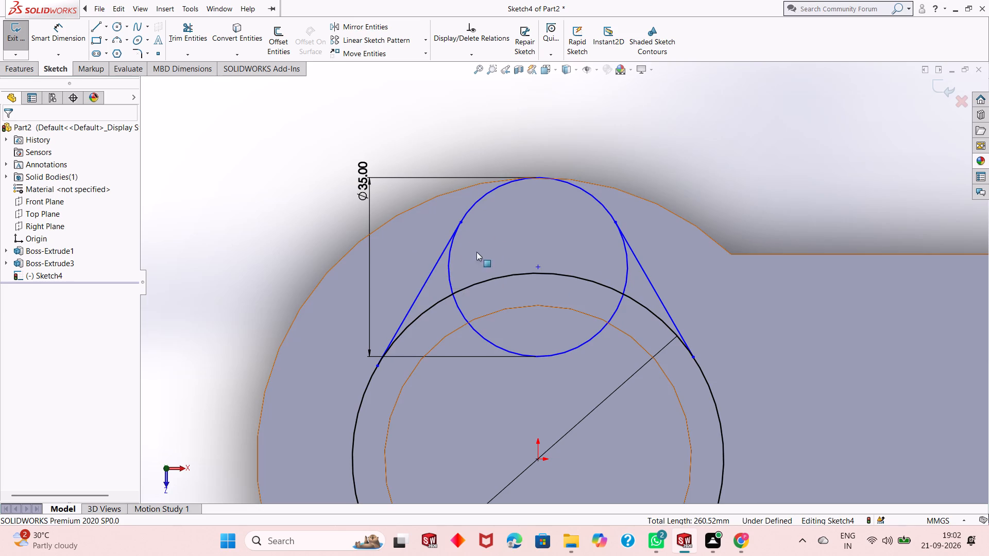
scroll(449, 264, "down", 1)
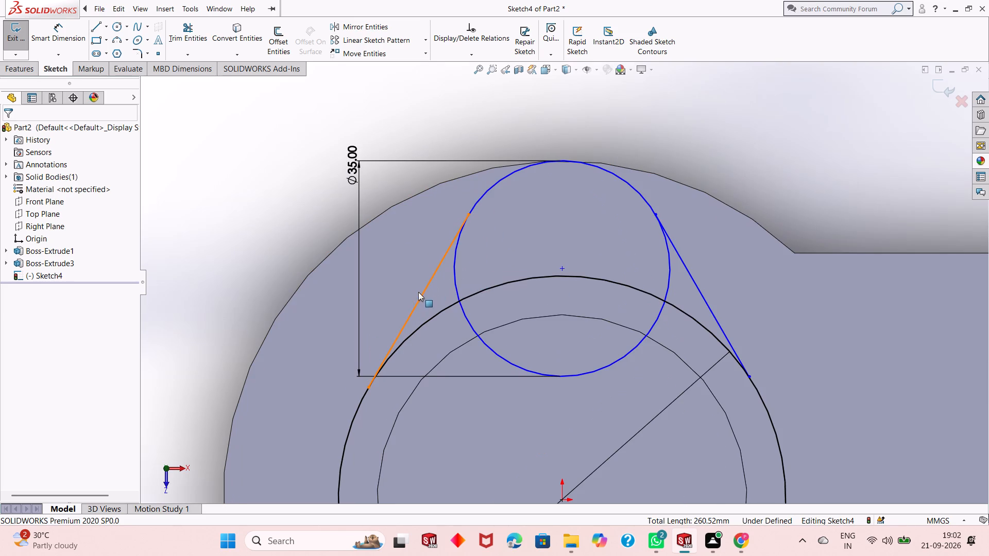
left_click(418, 300)
left_click(451, 288, "ctrl")
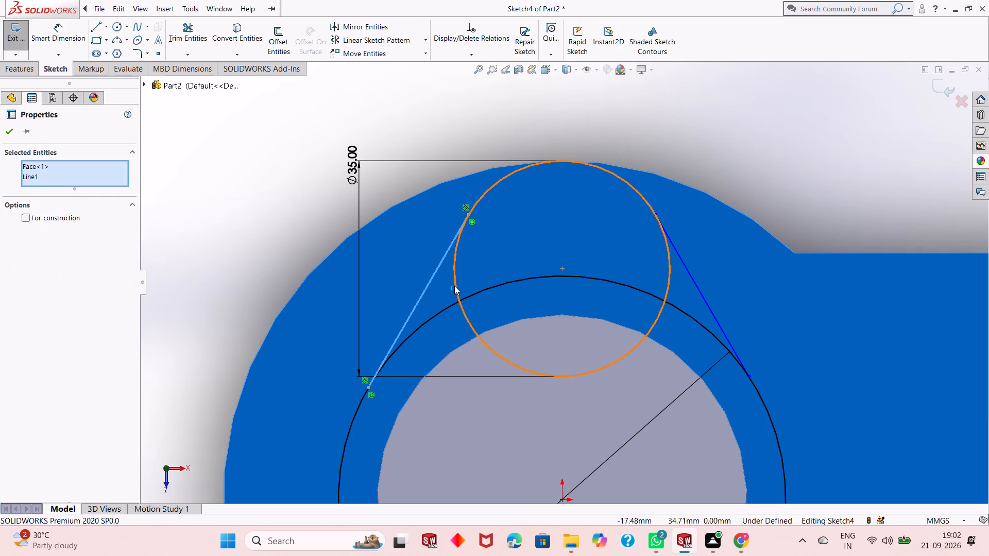
key("Escape")
key("Escape")
key("Escape")
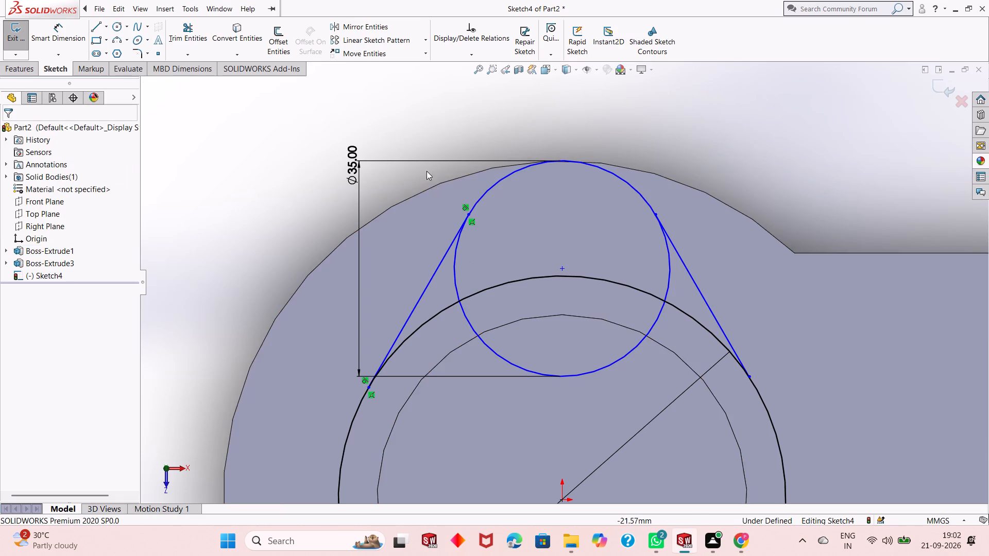
left_click(435, 277)
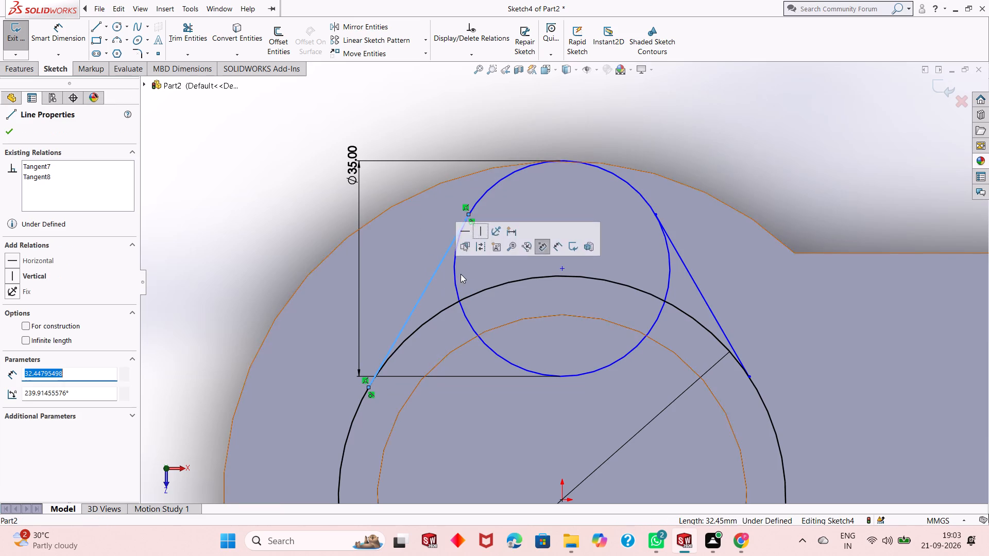
left_click(453, 279, "ctrl")
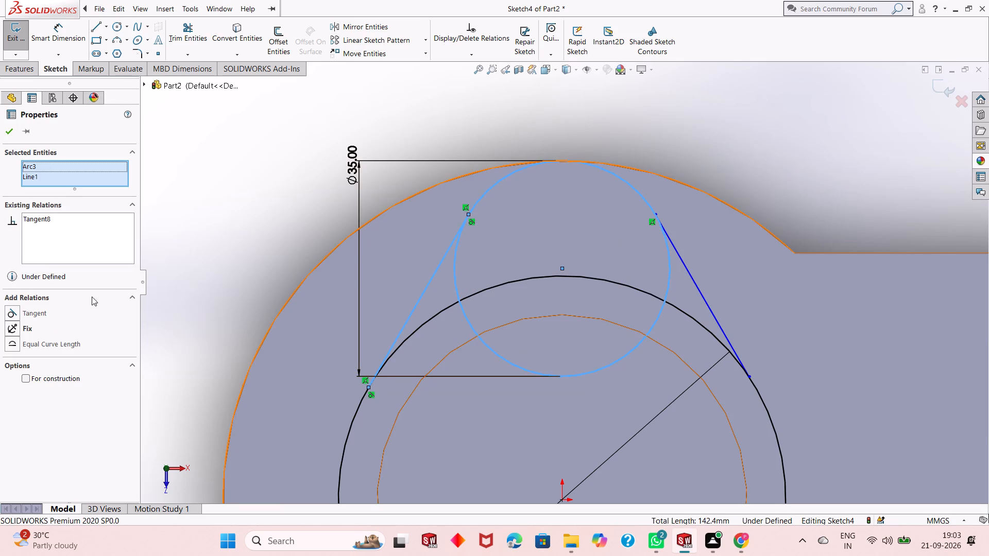
left_click(9, 310)
left_click(9, 131)
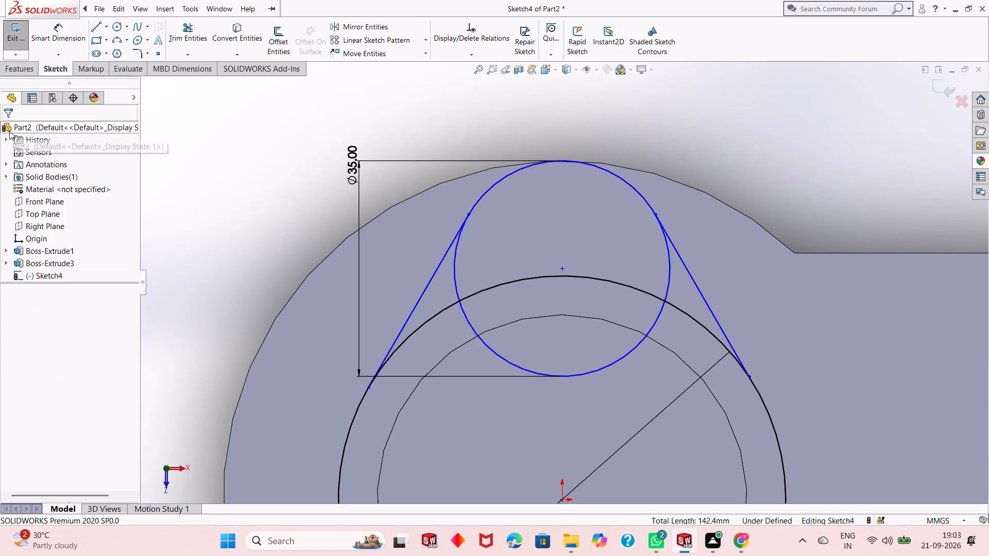
Apply a tangent relation between the upper-left sketch line and the 72.6 mm circle.
left_click(423, 287)
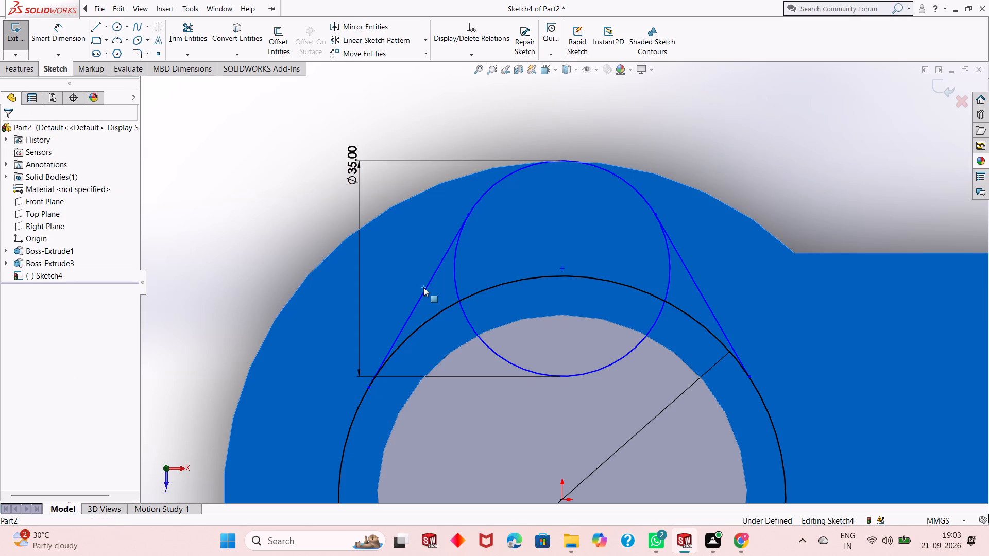
key("Escape")
key("Escape")
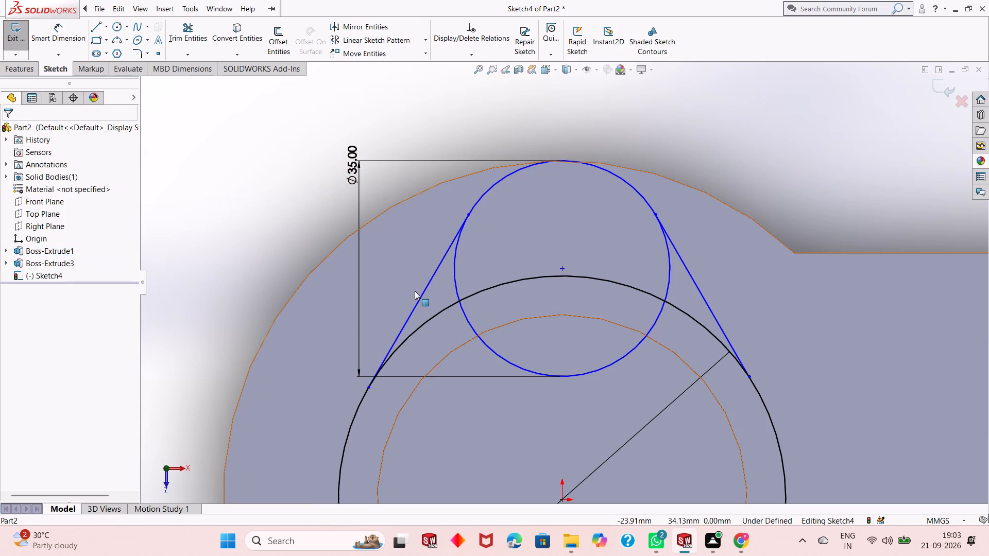
left_click(417, 298)
left_click(429, 321, "ctrl")
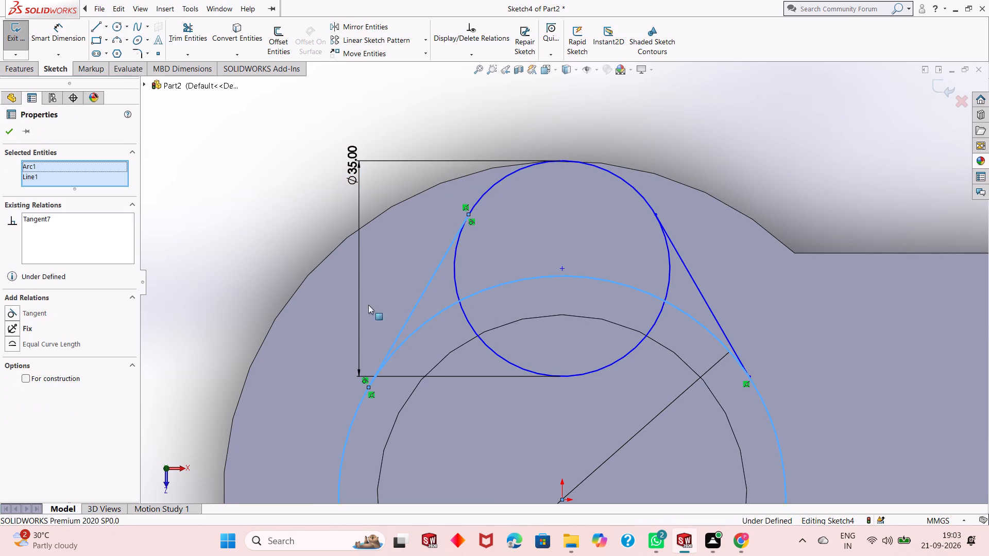
left_click(10, 309)
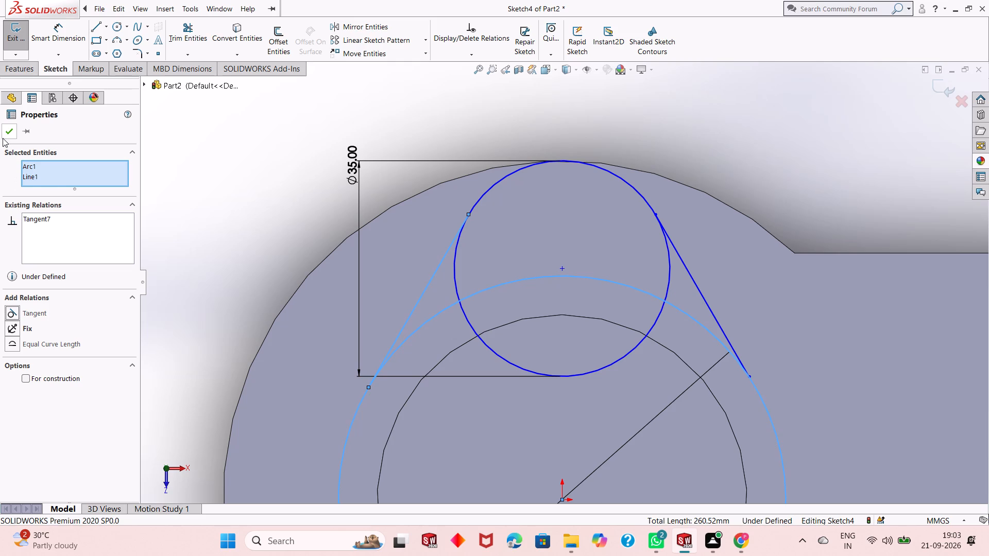
left_click(3, 131)
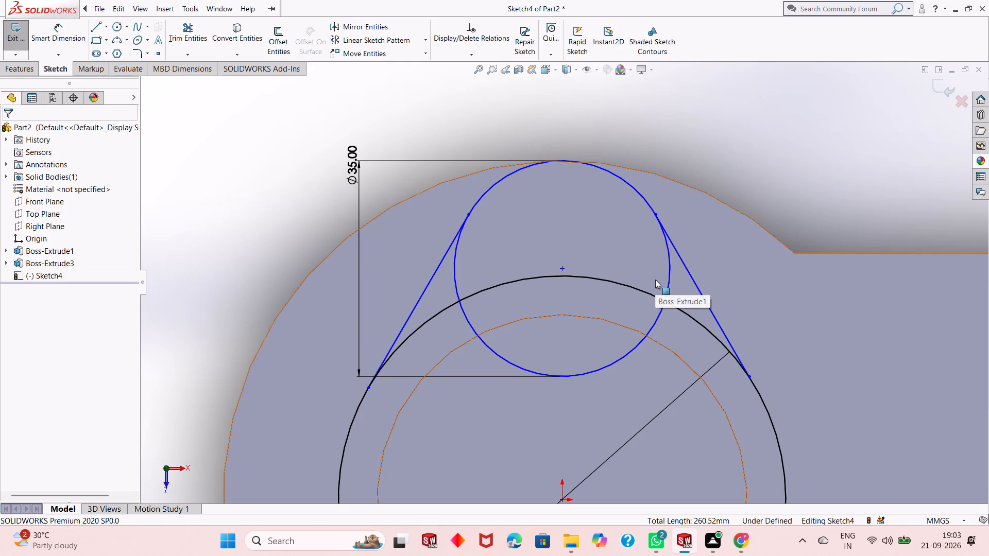
Add a tangent relation between the upper-right sketch line and the 72.6 mm circle.
left_click(687, 267)
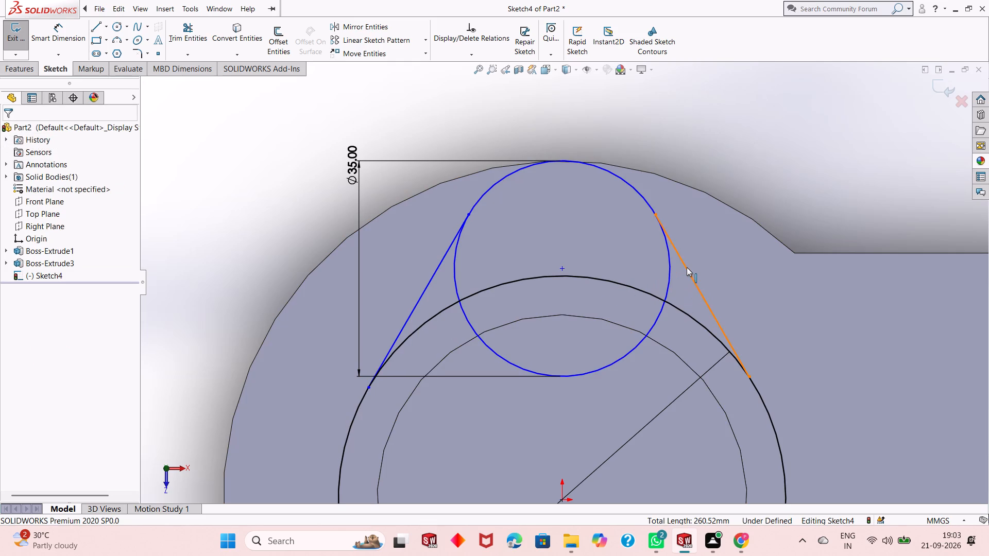
left_click(714, 336, "ctrl")
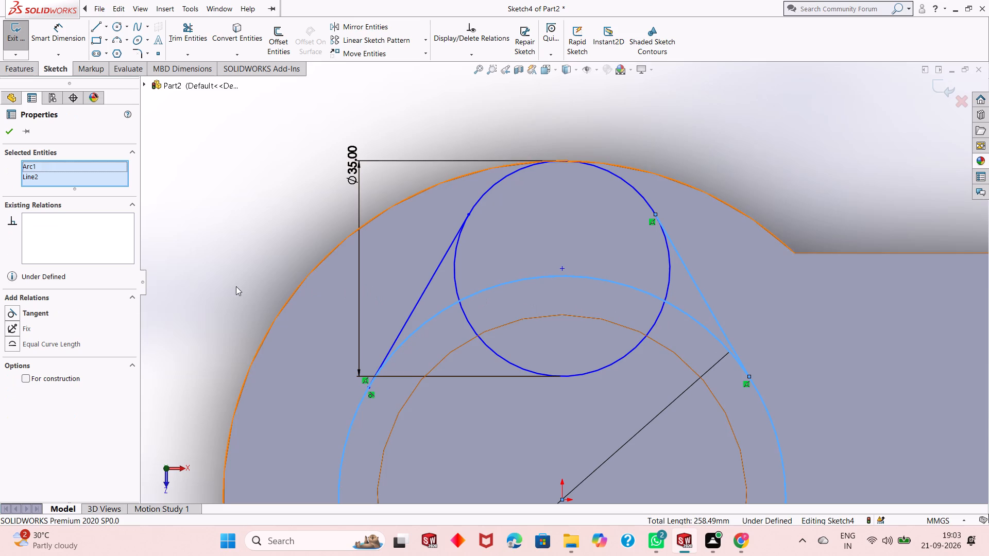
left_click(11, 313)
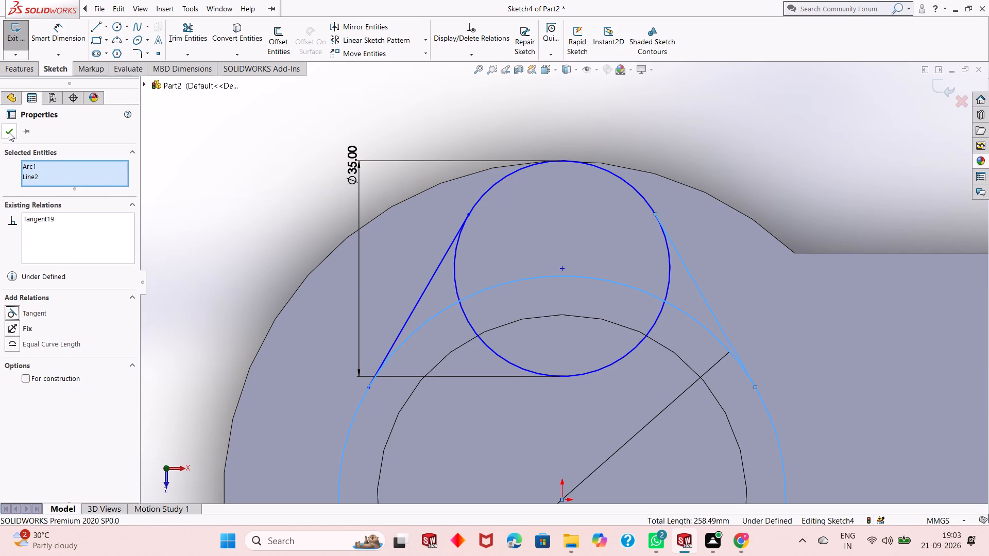
left_click(8, 131)
Add a tangent relation between the upper-right sketch line and the upper 35 mm circle.
left_click(702, 300)
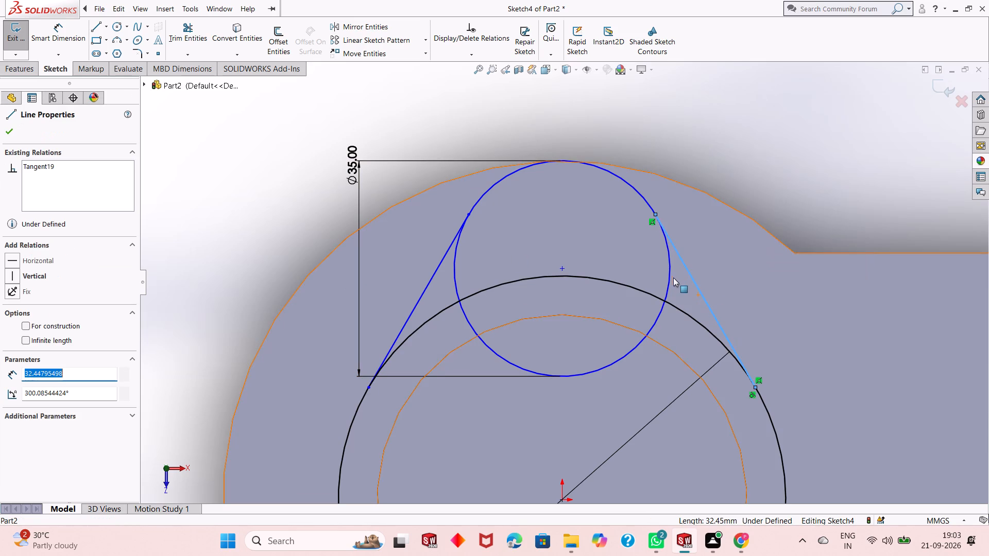
left_click(671, 273, "ctrl")
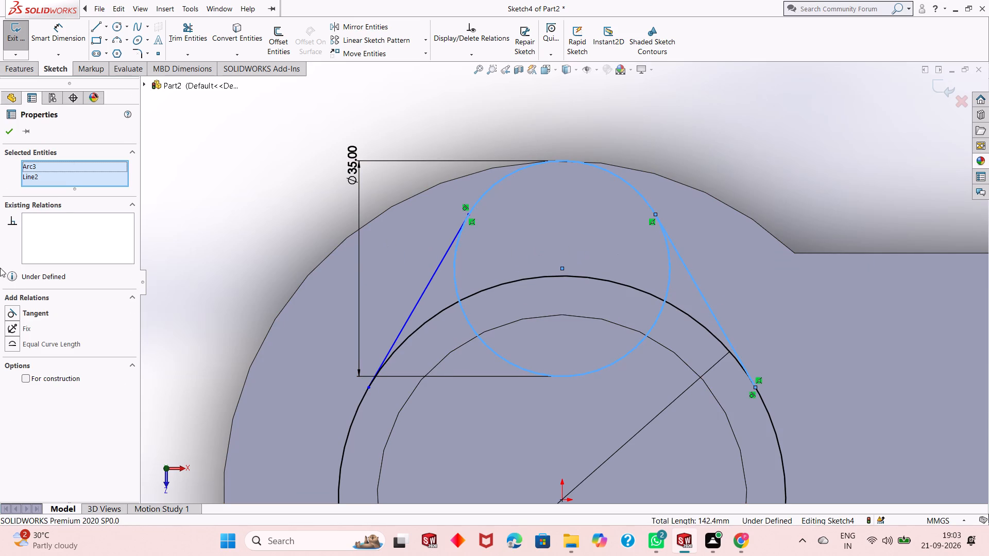
left_click(12, 307)
left_click(11, 130)
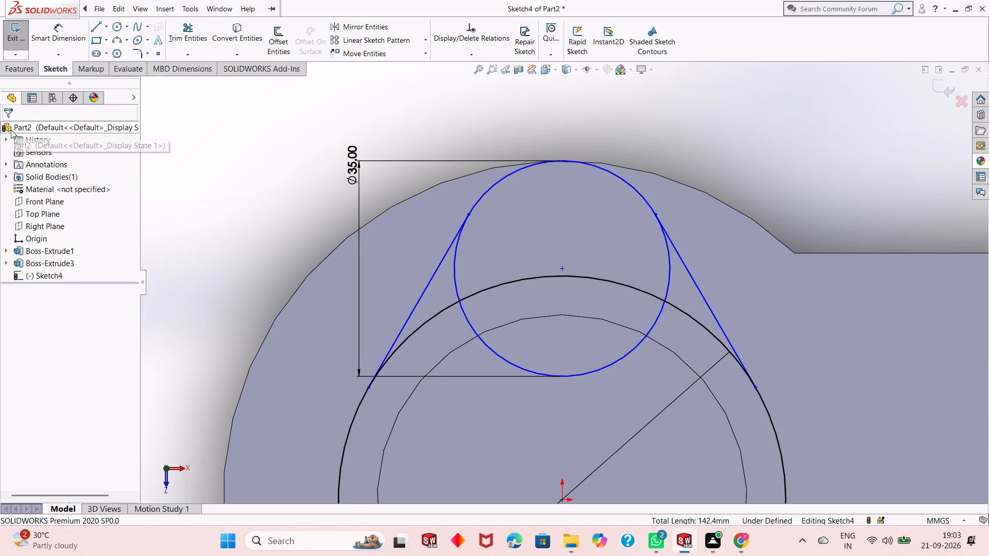
Trim the upper 35 mm circle to its outer arc between the two tangent lines.
scroll(517, 388, "up", 1)
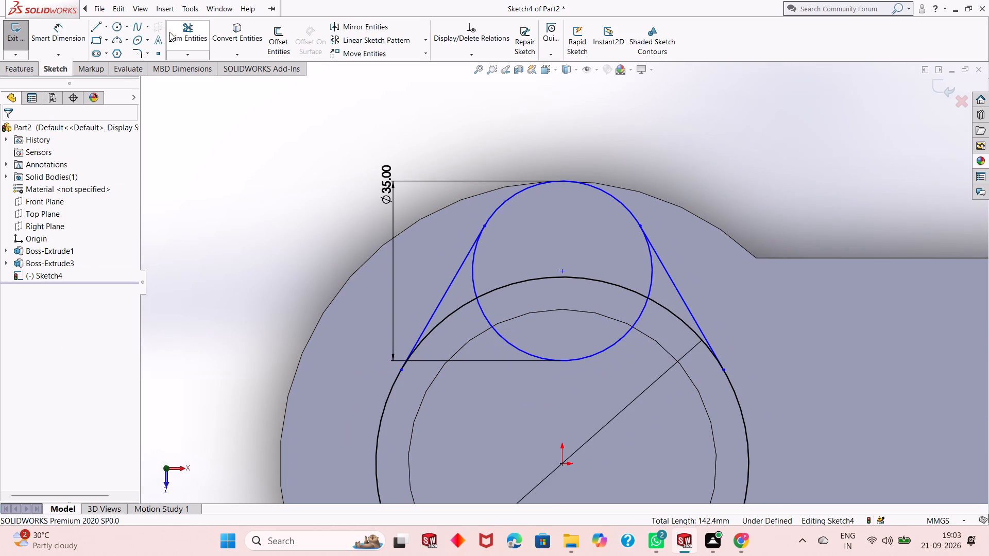
left_click(178, 35)
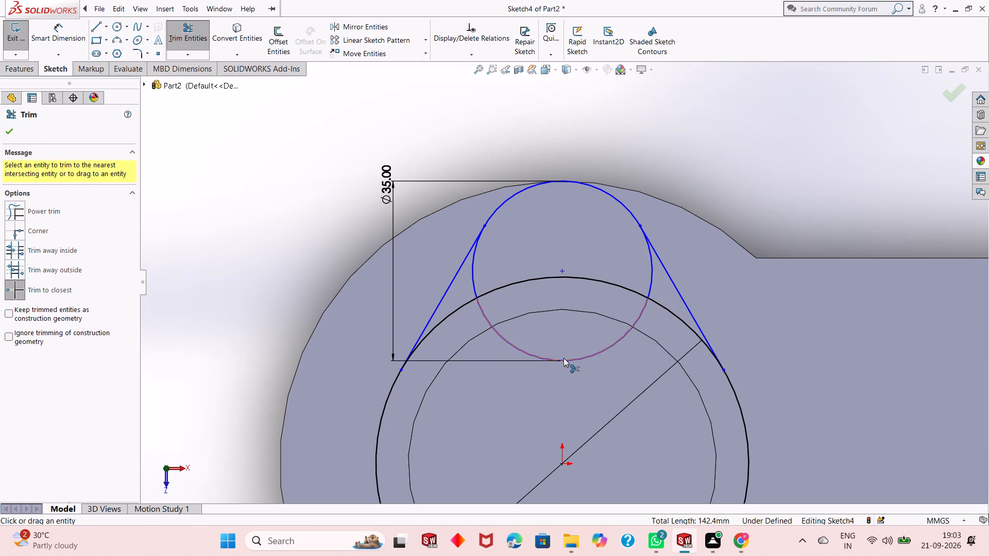
left_click(575, 358)
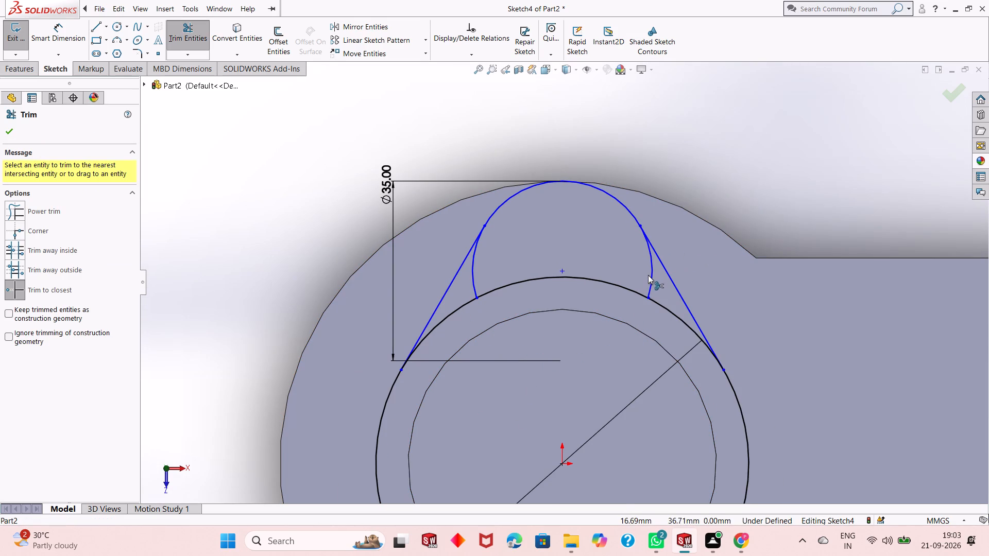
left_click(651, 285)
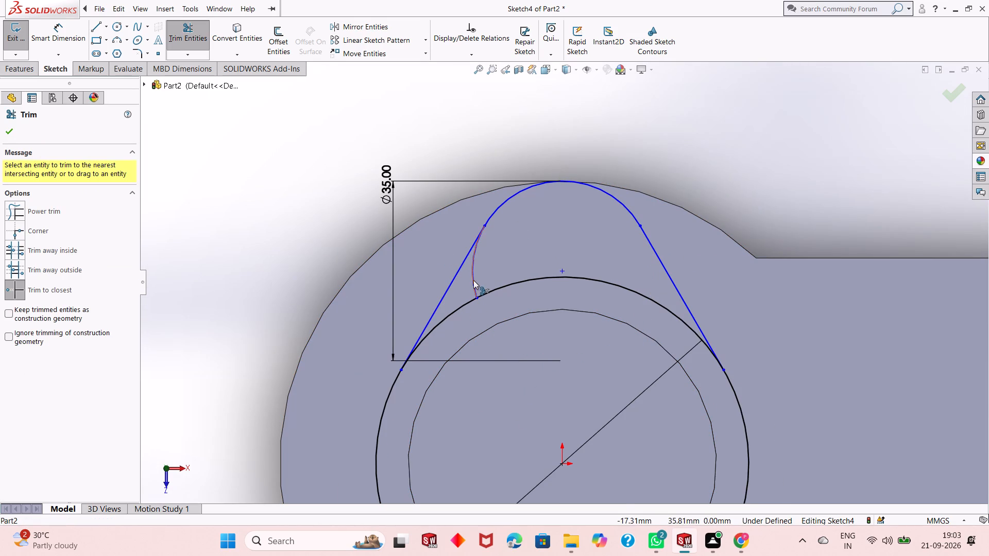
left_click(473, 280)
Trim the lower 35 mm circle to its outer arc between the two lower tangent lines.
scroll(512, 321, "up", 6)
scroll(581, 464, "down", 4)
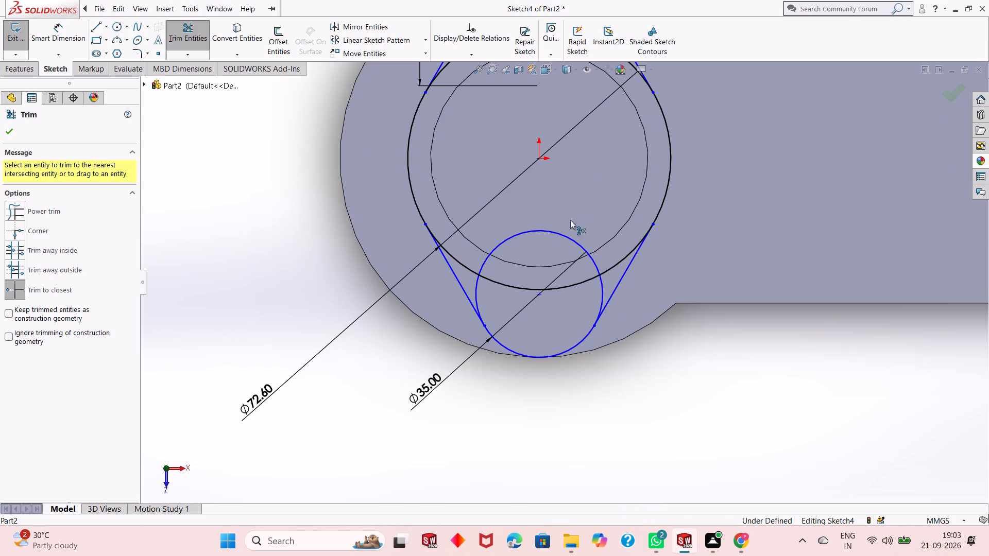
left_click(554, 236)
left_click(559, 234)
scroll(471, 274, "down", 3)
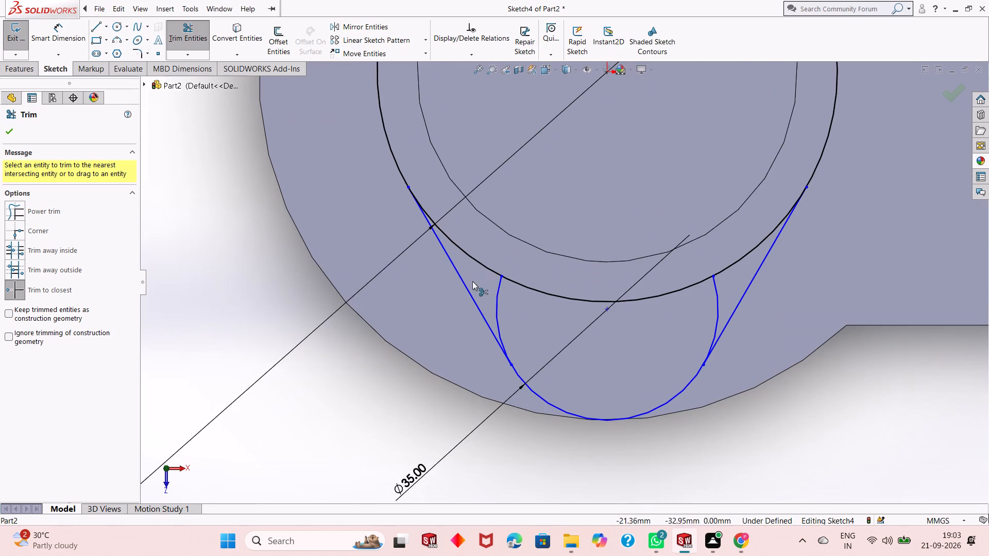
left_click(498, 290)
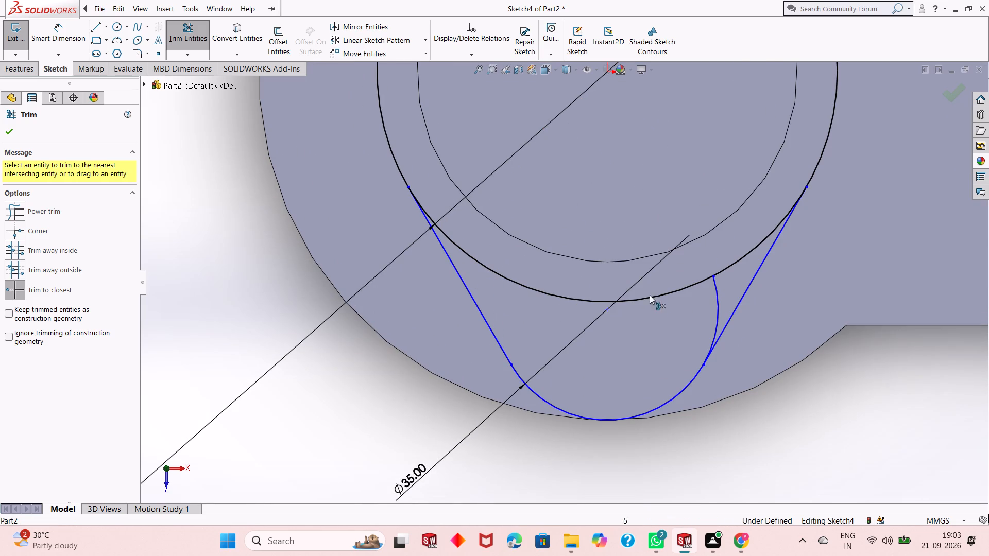
left_click(716, 290)
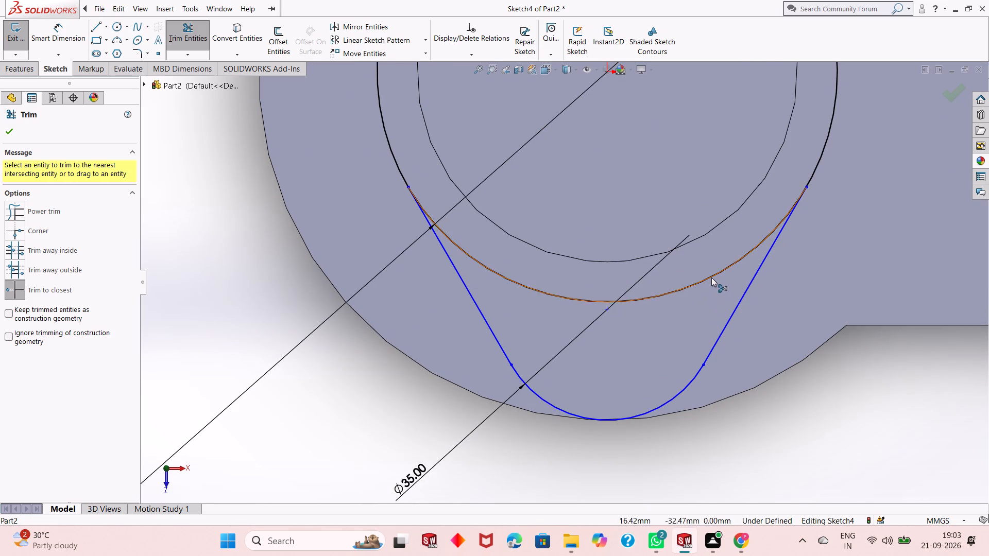
Trim away the upper and lower arcs of the 72.6 mm circle between the tangent lines, leaving a single closed outline.
left_click(711, 277)
scroll(643, 281, "up", 7)
scroll(581, 95, "down", 3)
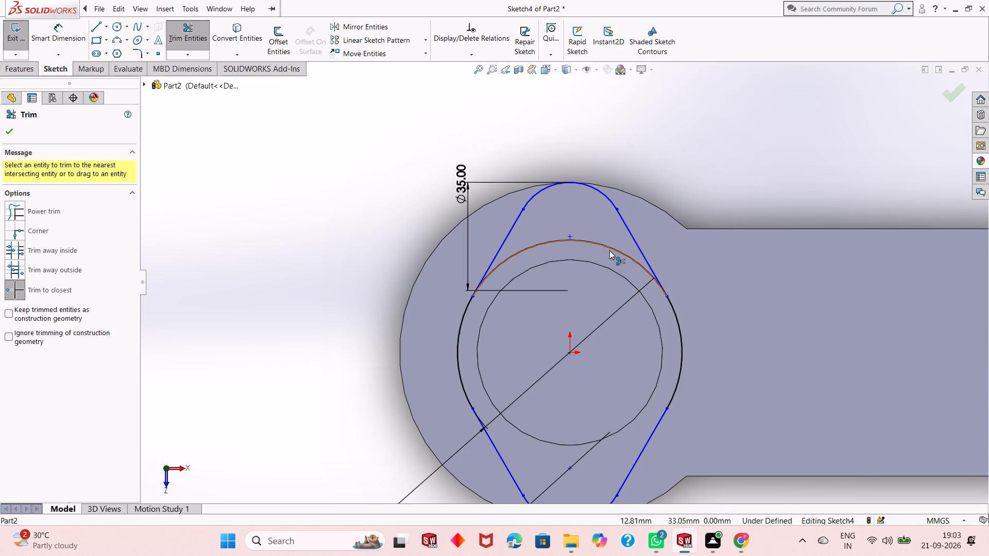
left_click(609, 250)
scroll(588, 327, "up", 4)
right_click(306, 261)
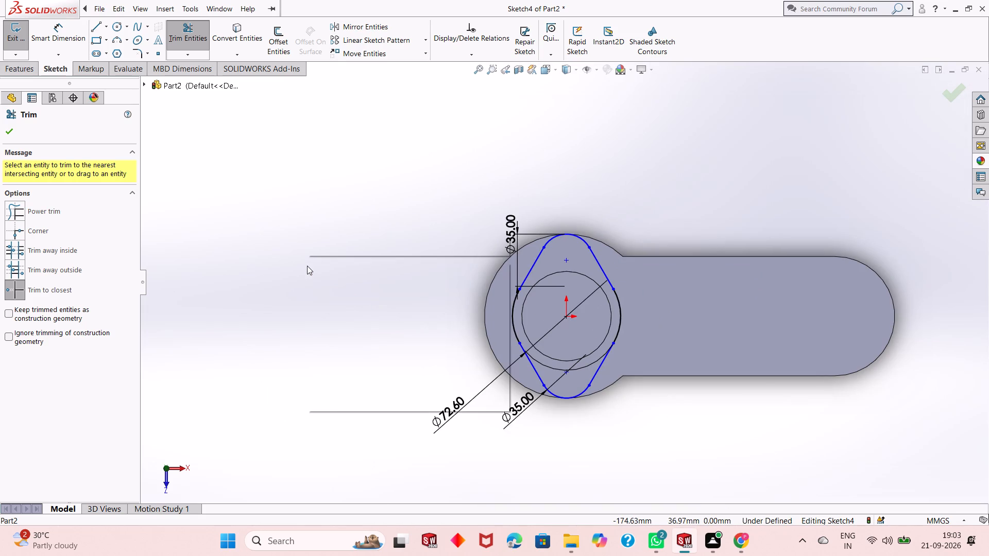
left_click(338, 297)
Add a 37.5 mm vertical dimension between the origin and the centre of the upper 35 mm arc.
left_click(80, 43)
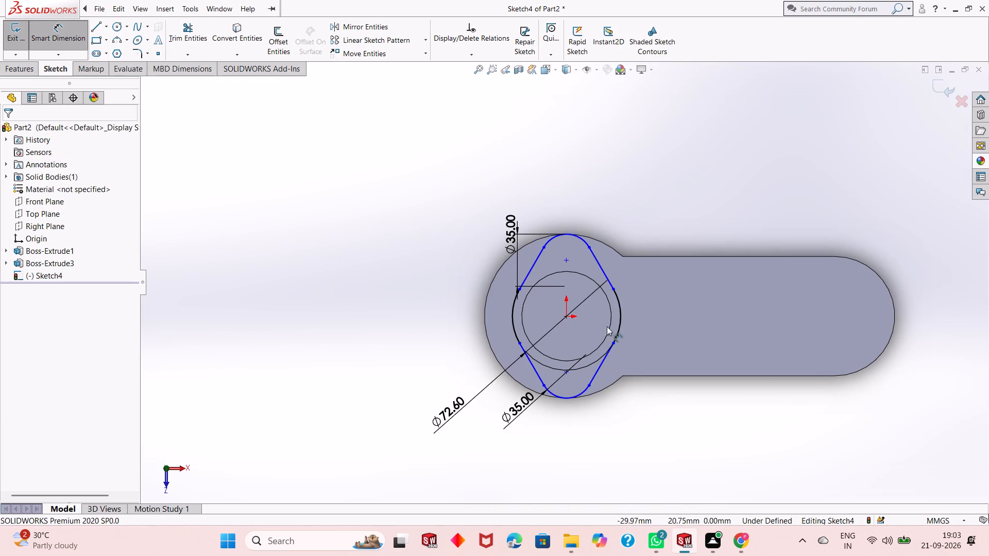
scroll(656, 347, "down", 3)
left_click(483, 280)
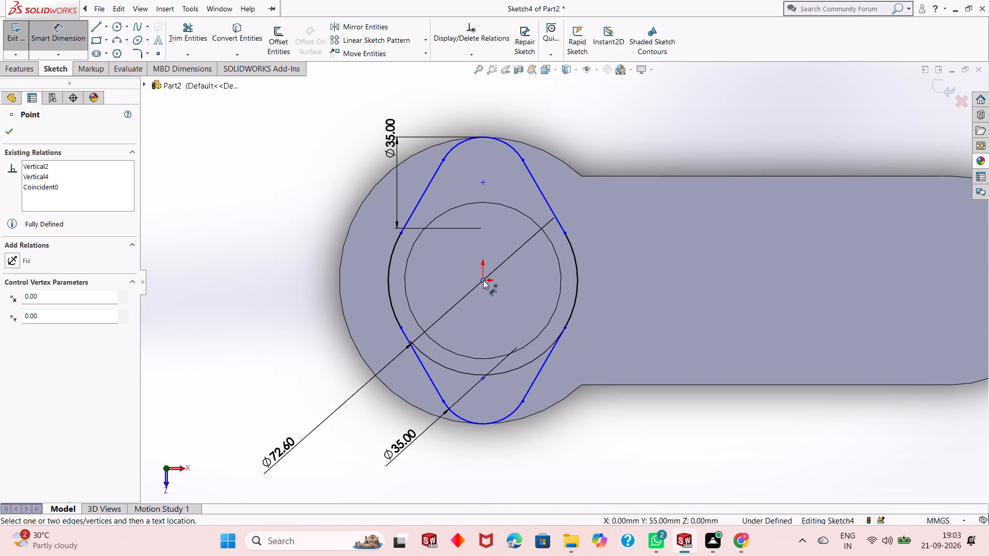
left_click(486, 181)
left_click(193, 189)
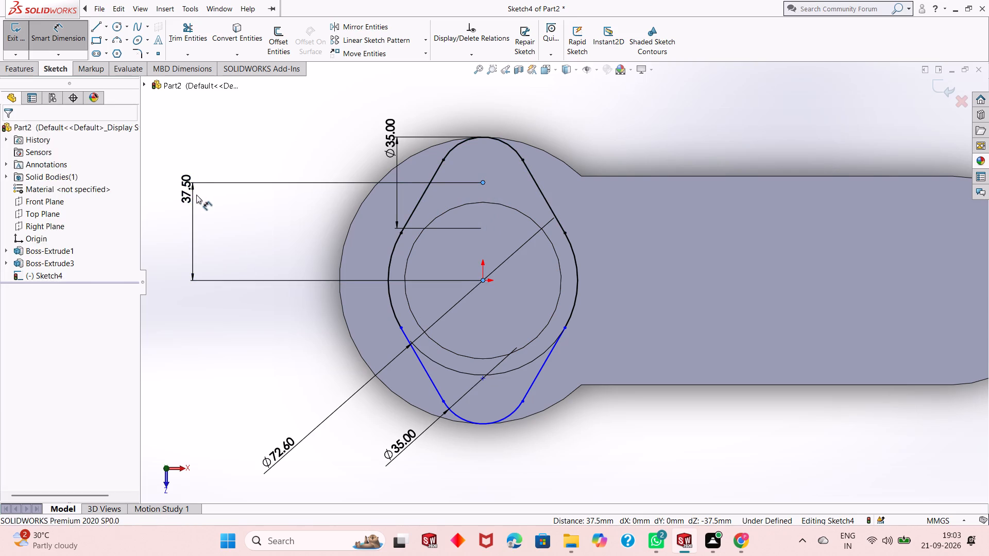
left_click(147, 171)
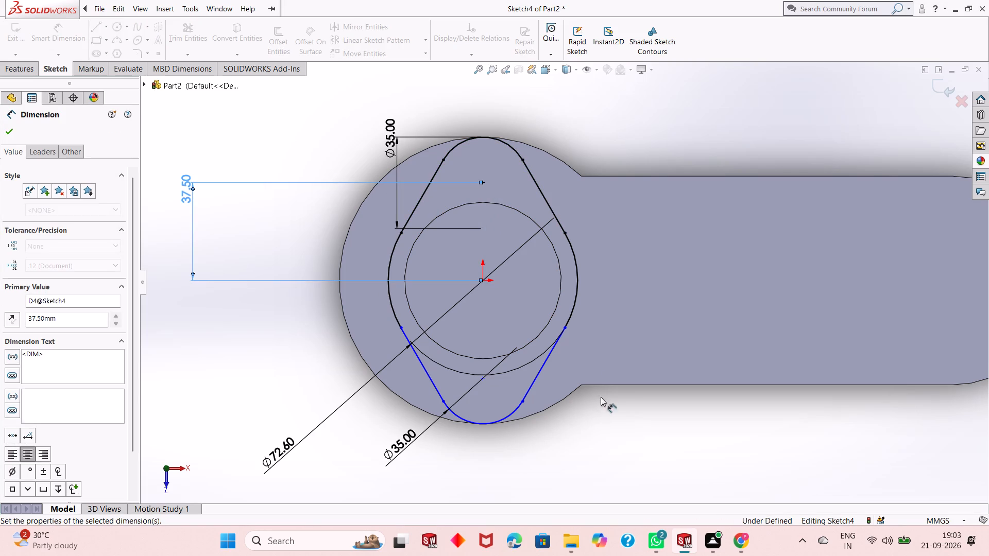
Add a 37.5 mm vertical dimension between the origin and the centre of the lower 35 mm arc.
left_click(483, 278)
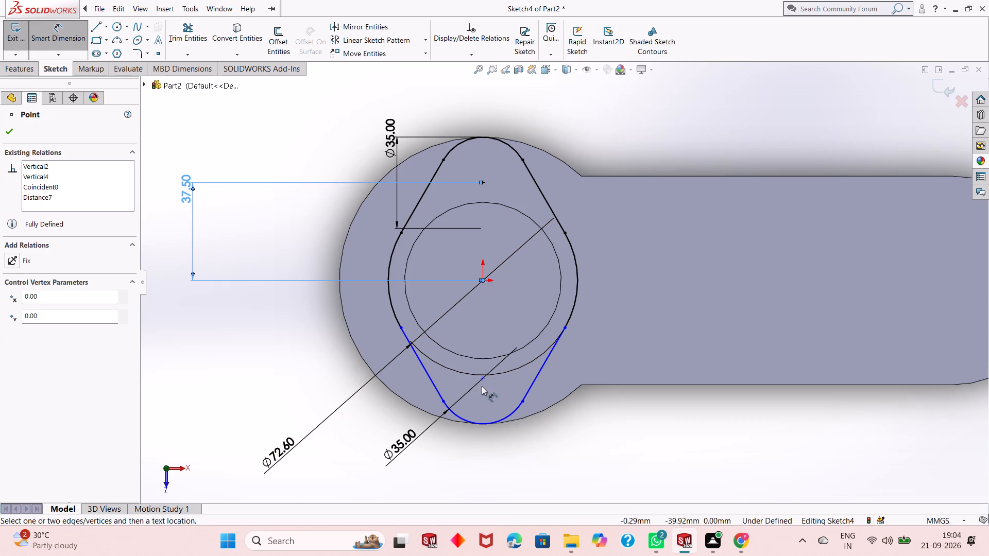
left_click(482, 377)
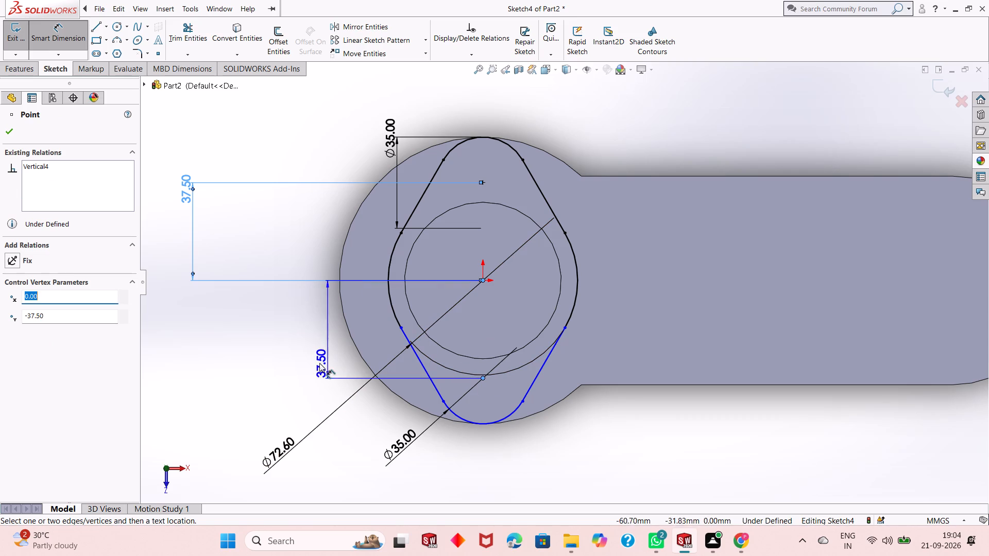
left_click(302, 362)
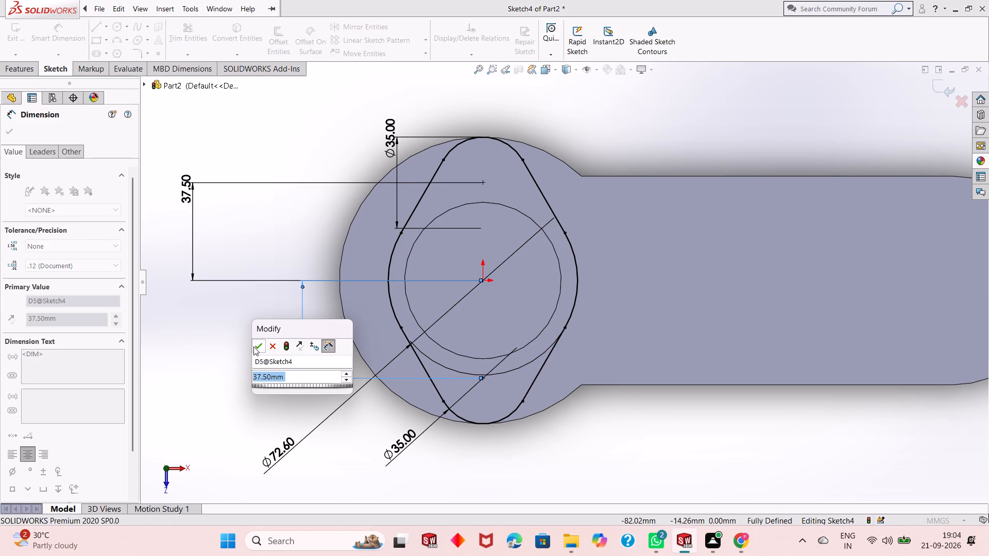
left_click(253, 346)
right_click(591, 429)
left_click(618, 465)
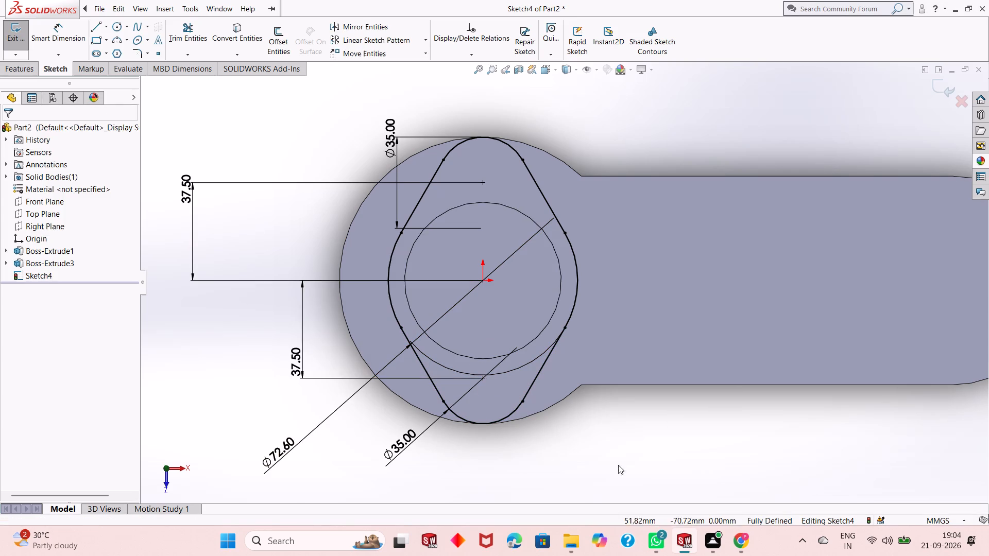
Examine the finished flange sketch against the cylindrical boss and plate from several angles.
scroll(531, 409, "up", 1)
scroll(515, 253, "down", 2)
middle_click_drag(553, 429, 550, 347)
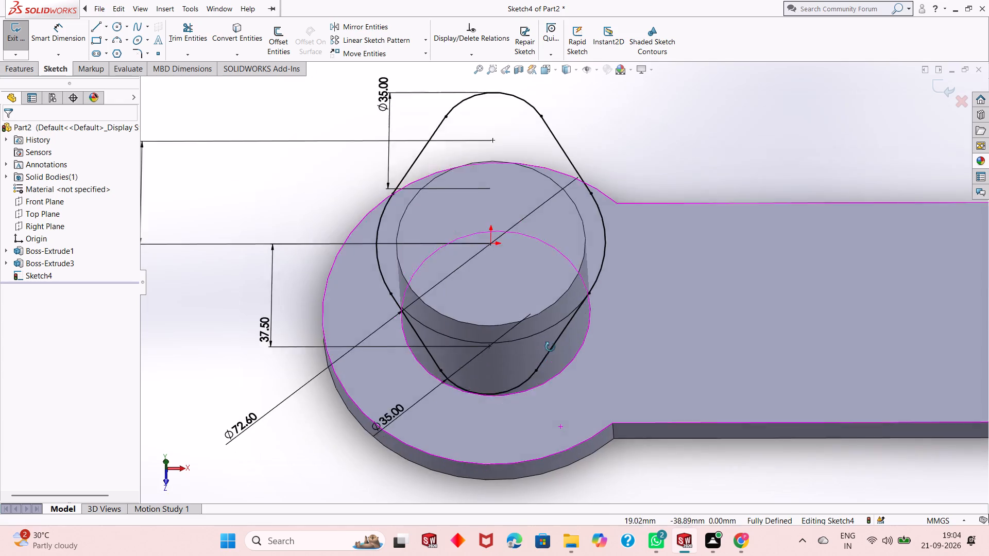
middle_click_drag(550, 347, 548, 329)
scroll(547, 328, "up", 3)
scroll(526, 224, "down", 2)
middle_click_drag(543, 272, 543, 279)
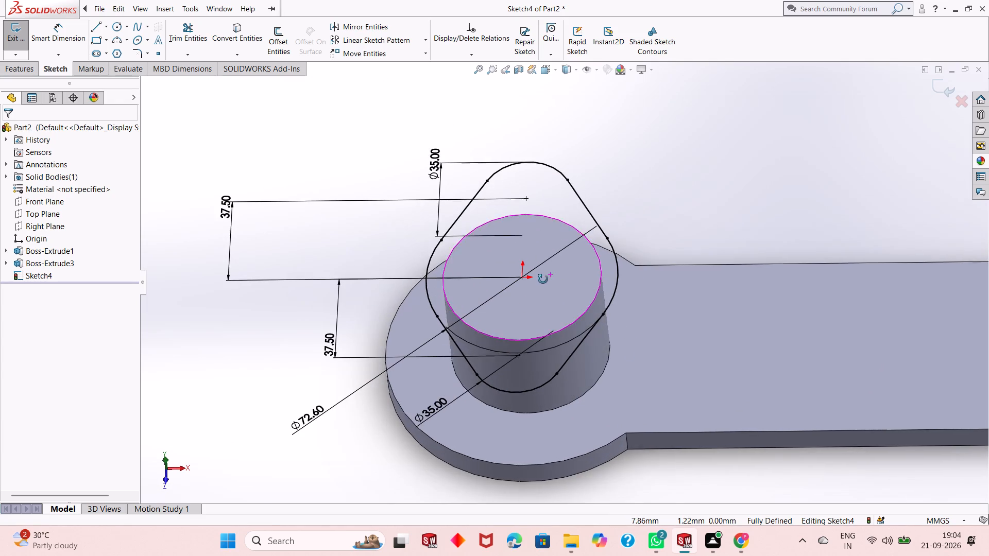
middle_click_drag(543, 279, 535, 301)
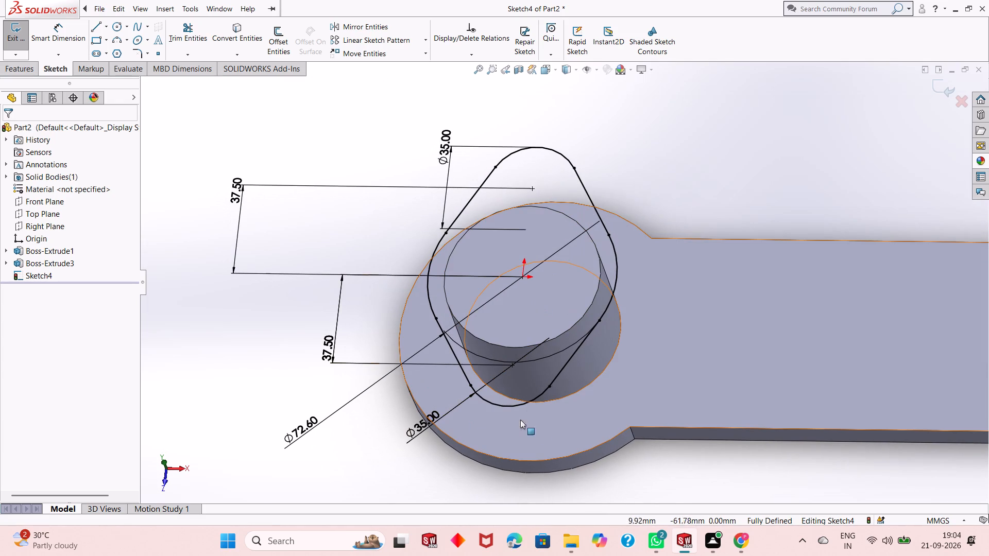
scroll(456, 411, "down", 1)
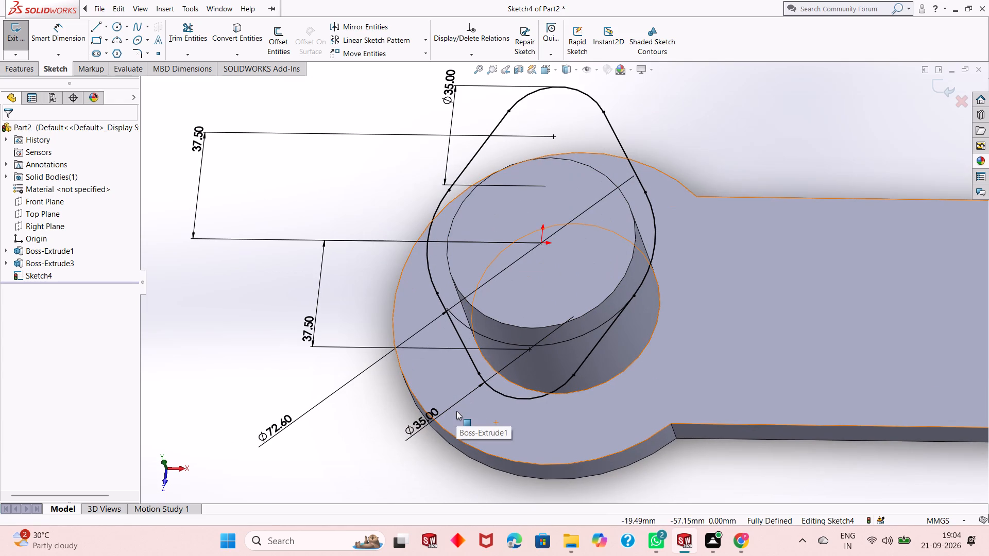
scroll(456, 418, "down", 2)
middle_click_drag(485, 396, 467, 396)
scroll(494, 396, "up", 4)
scroll(542, 358, "up", 2)
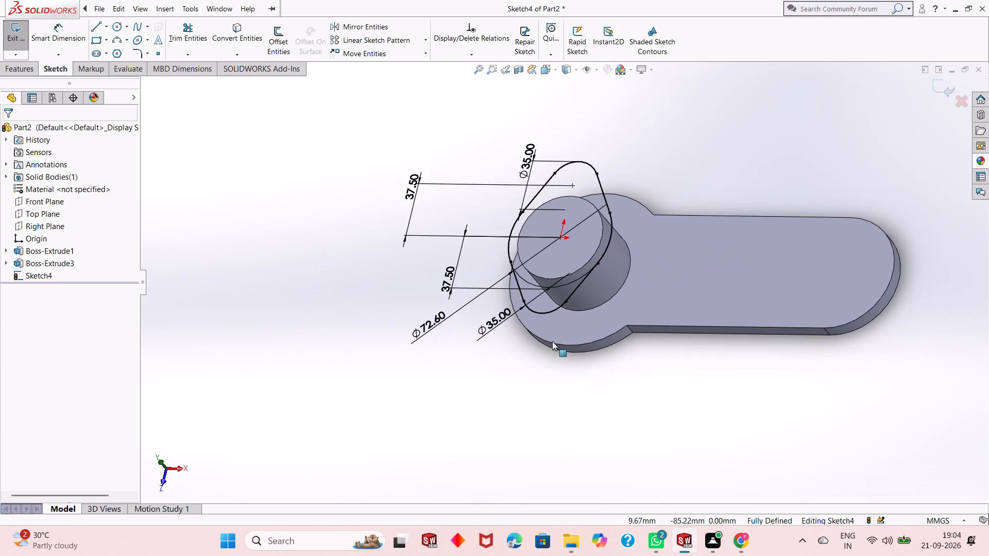
scroll(587, 132, "down", 3)
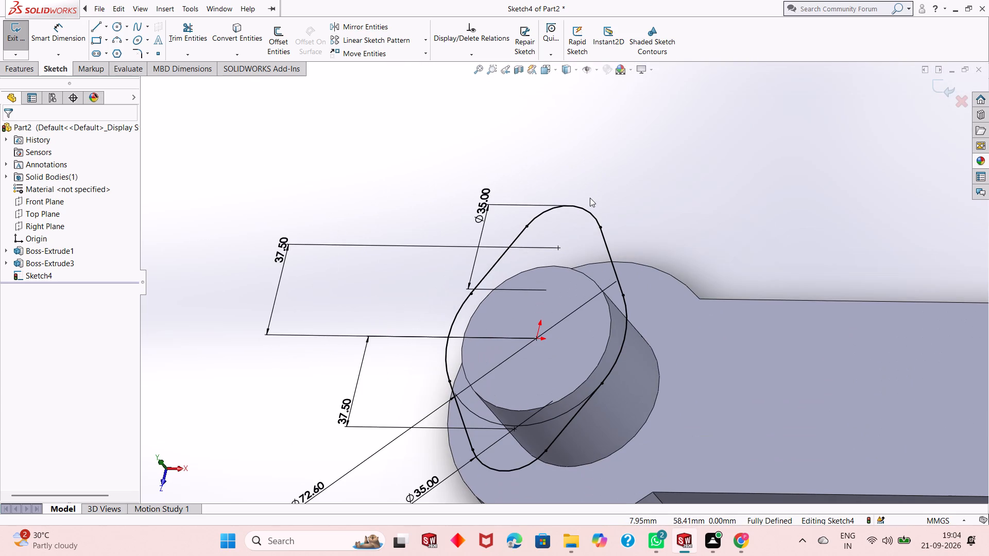
Extrude the closed flange sketch 10 mm upward from the top of the boss, merged with the body.
left_click(22, 71)
left_click(19, 51)
middle_click_drag(478, 360, 497, 326)
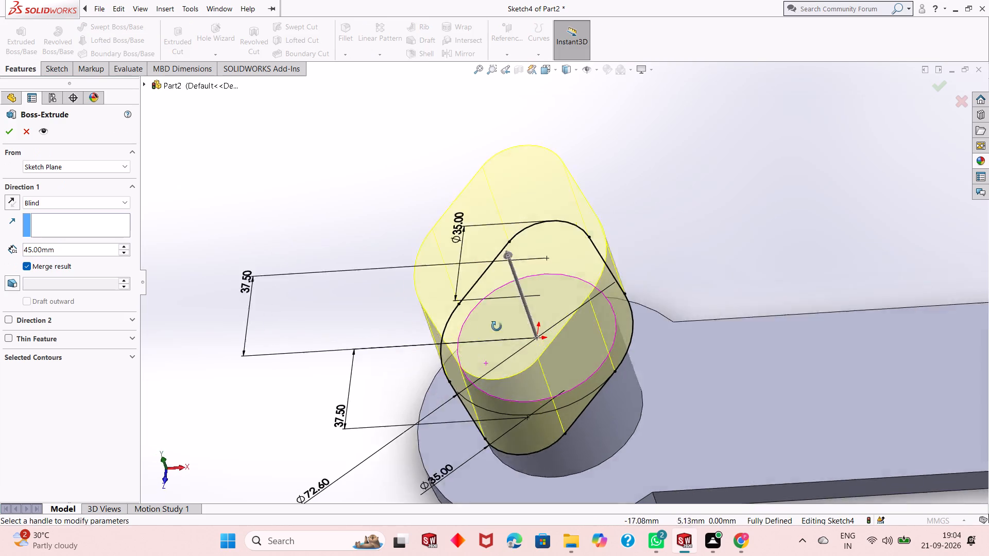
middle_click_drag(497, 326, 451, 279)
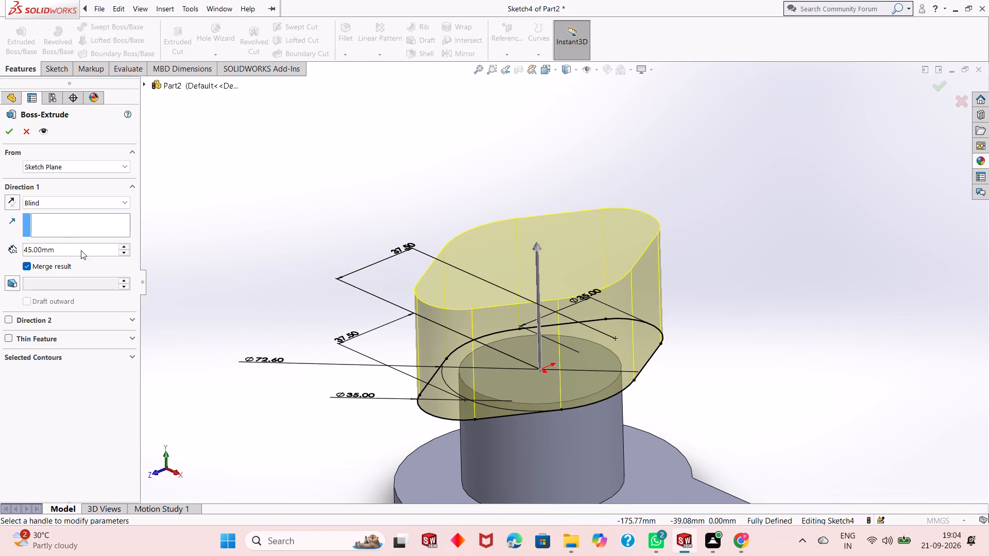
double_click(66, 245)
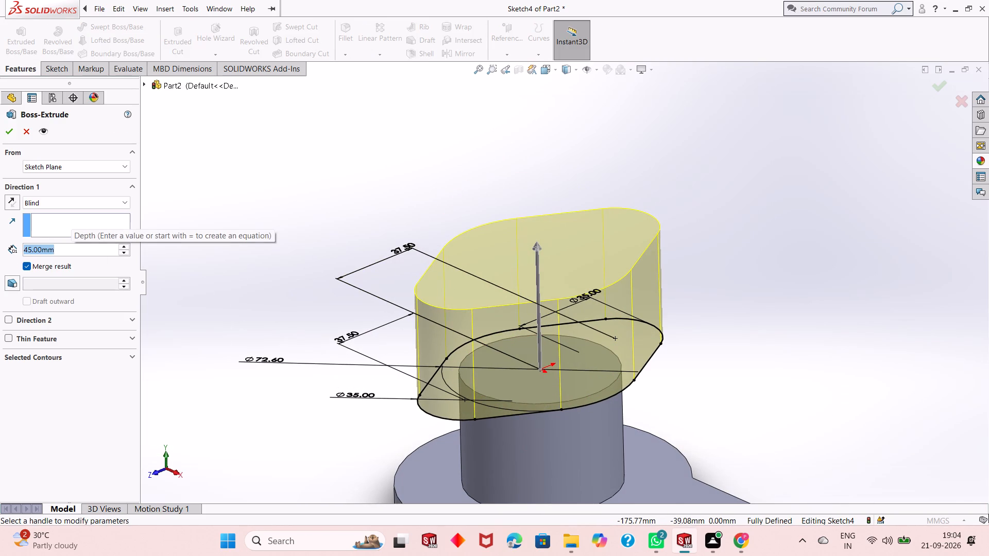
type("10")
key("Return")
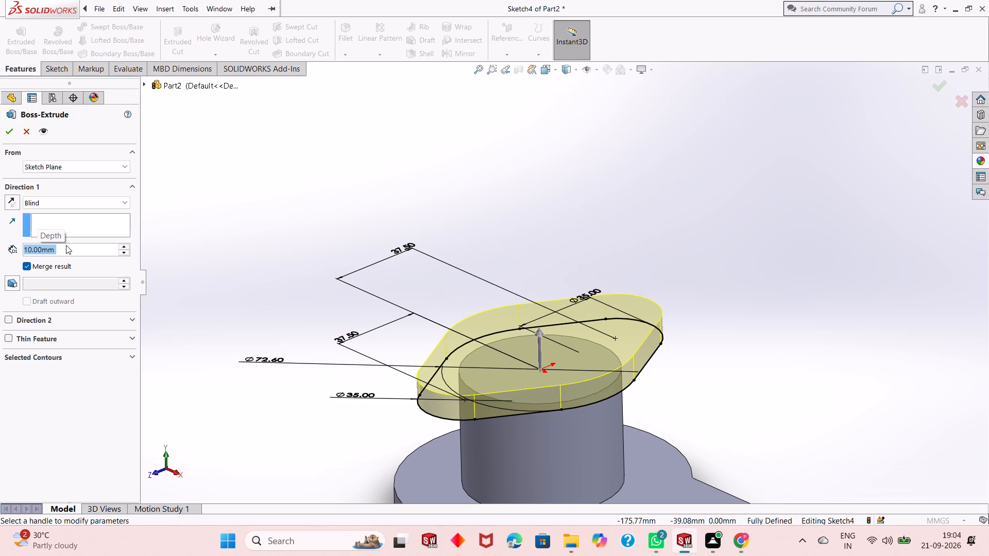
left_click(9, 132)
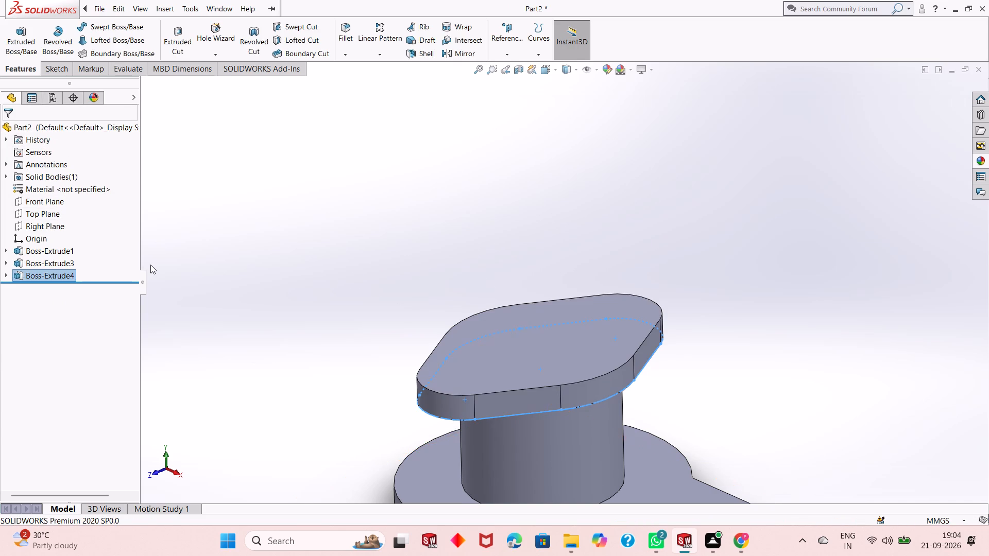
Examine the whole part, with its plate, boss and top flange, from several angles.
scroll(150, 265, "down", 4)
scroll(146, 261, "up", 4)
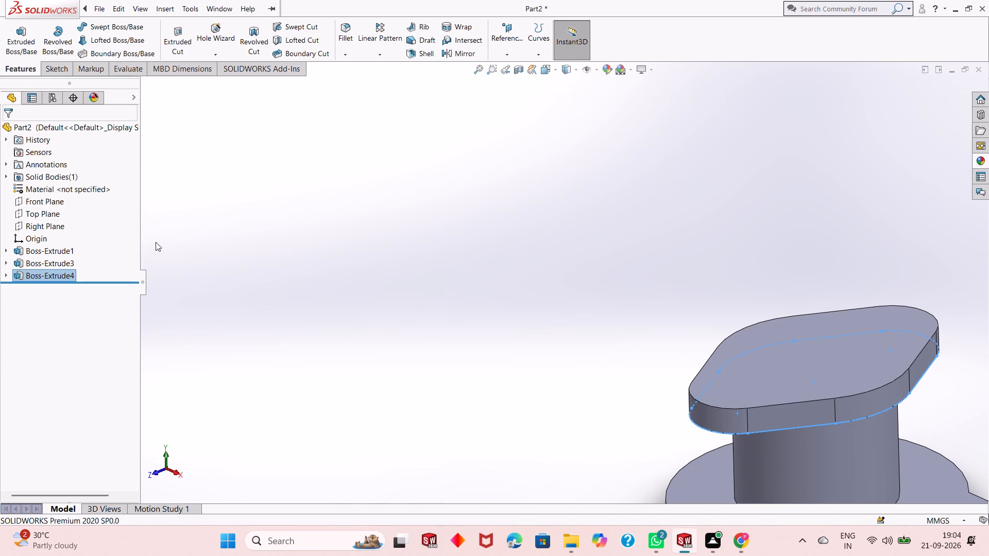
scroll(156, 242, "up", 1)
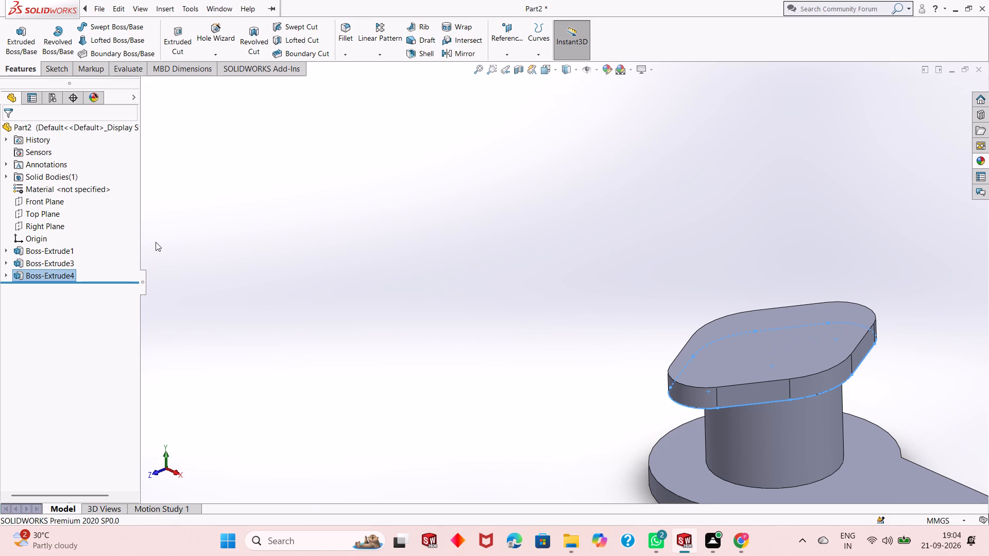
scroll(156, 242, "up", 1)
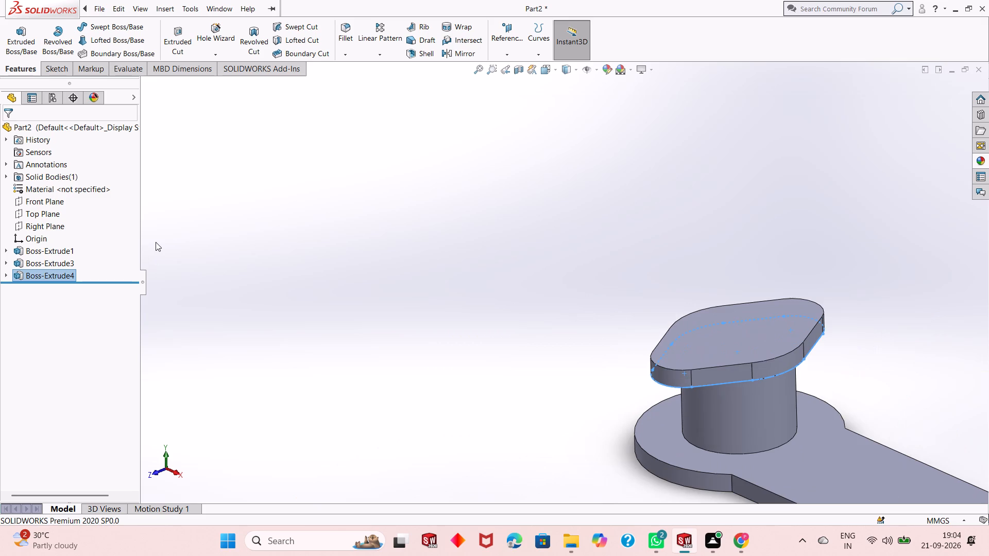
scroll(37, 225, "up", 2)
scroll(576, 339, "up", 3)
scroll(856, 326, "down", 2)
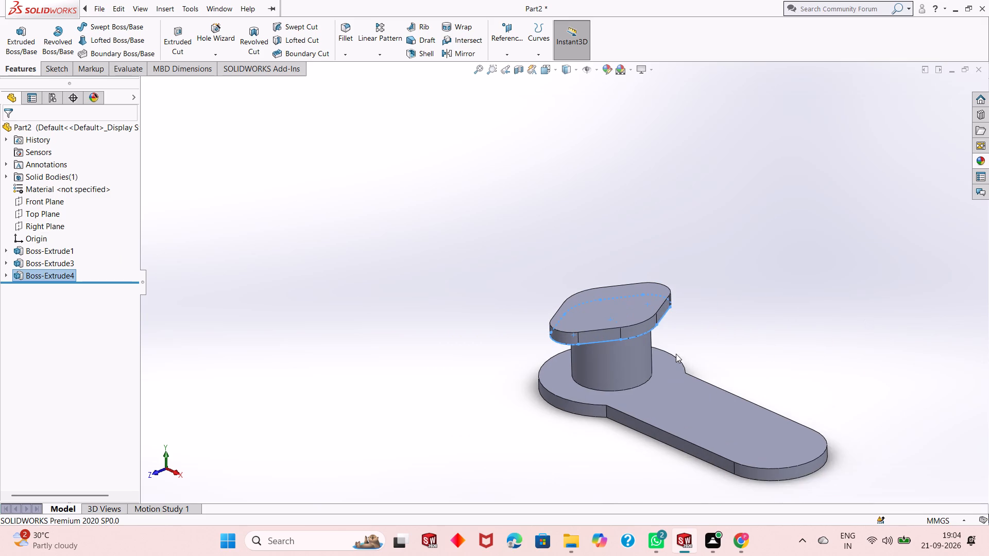
scroll(536, 370, "up", 2)
left_click(675, 304)
scroll(646, 349, "up", 1)
middle_click_drag(646, 349, 665, 315)
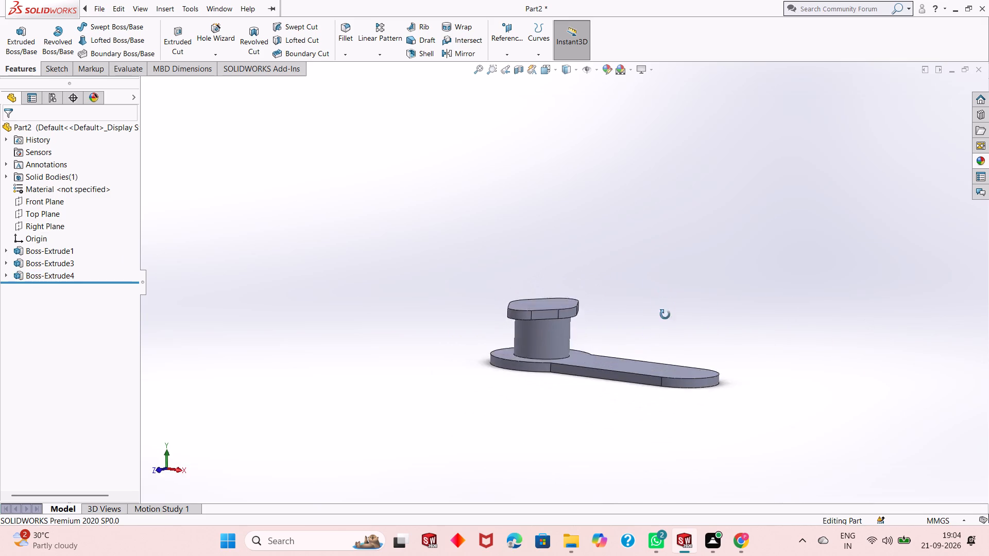
middle_click_drag(665, 315, 668, 364)
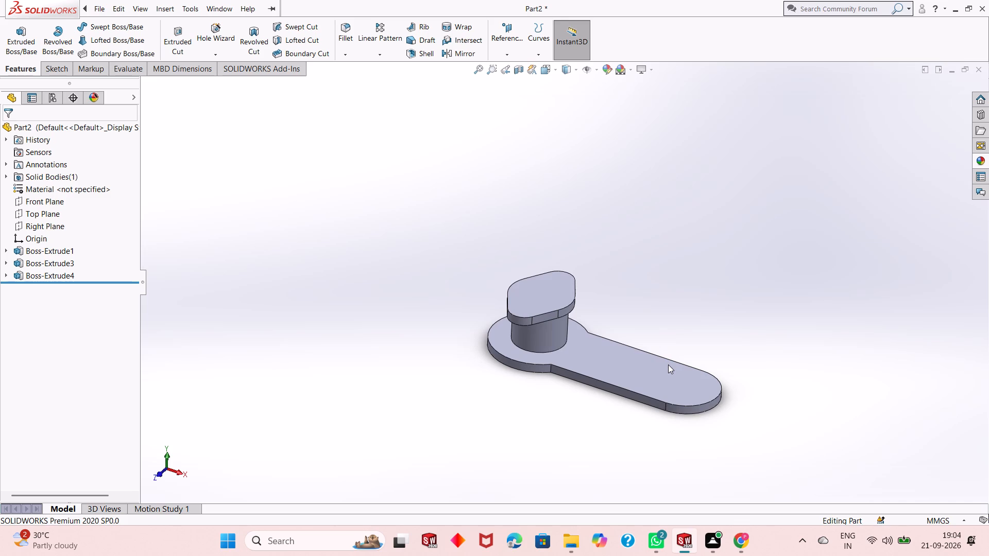
middle_click_drag(655, 391, 684, 368)
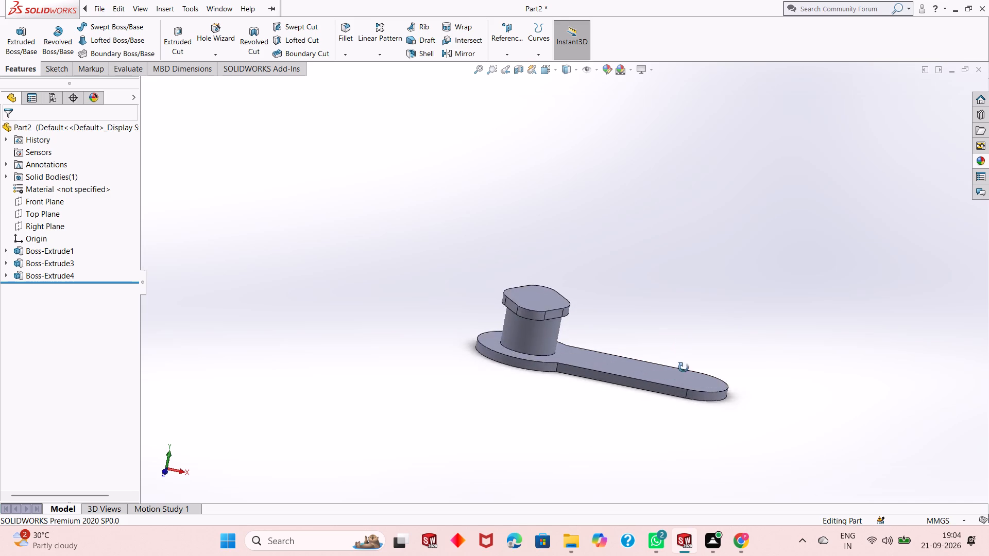
middle_click_drag(684, 368, 683, 414)
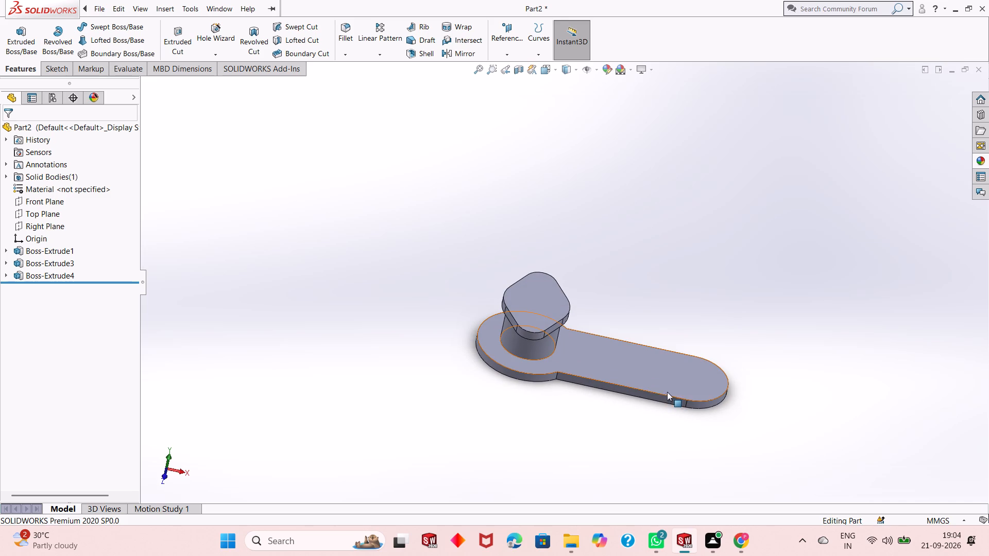
middle_click_drag(622, 380, 625, 401)
scroll(610, 383, "down", 3)
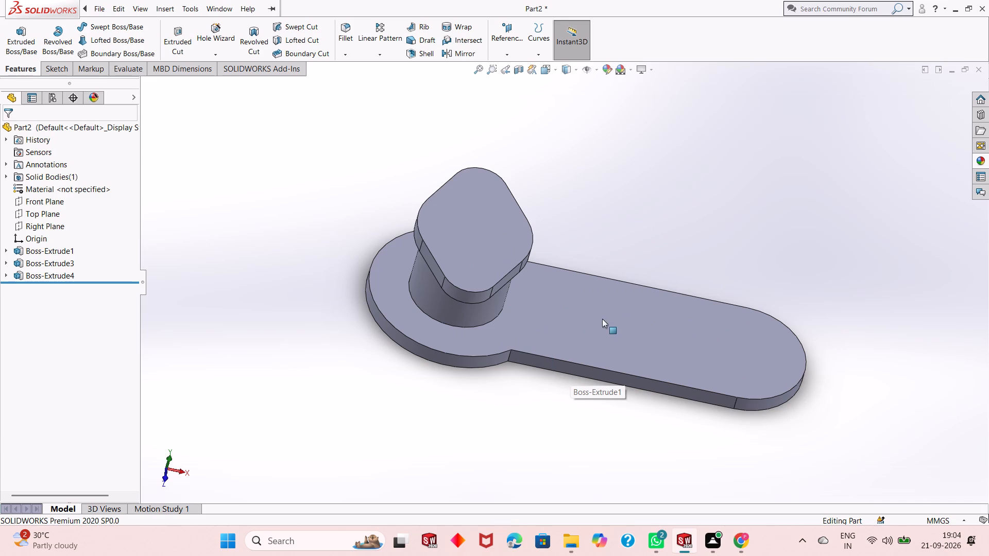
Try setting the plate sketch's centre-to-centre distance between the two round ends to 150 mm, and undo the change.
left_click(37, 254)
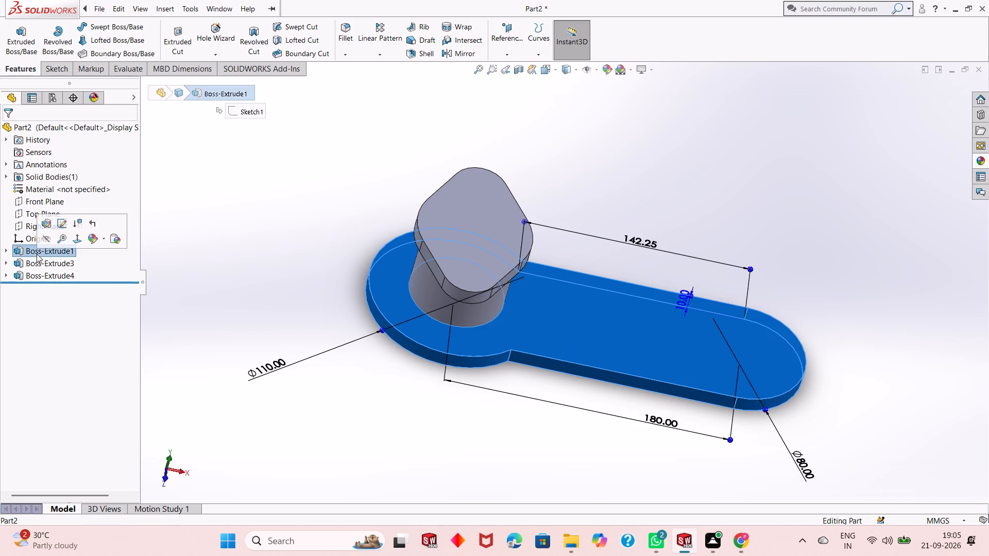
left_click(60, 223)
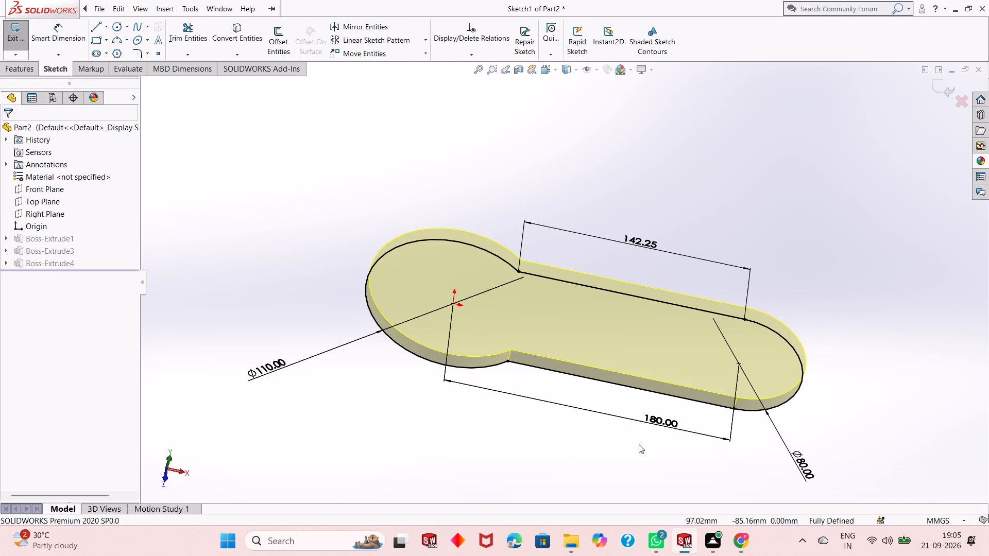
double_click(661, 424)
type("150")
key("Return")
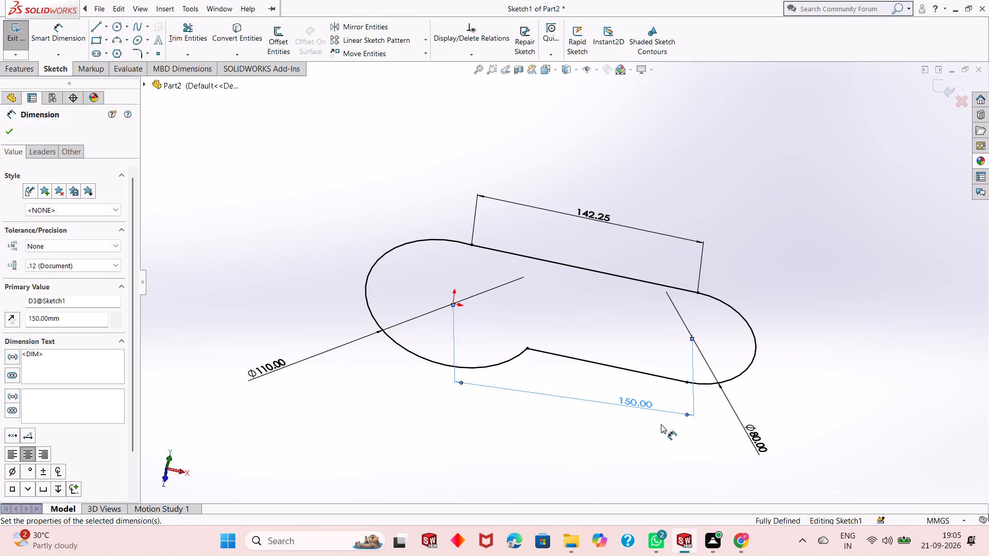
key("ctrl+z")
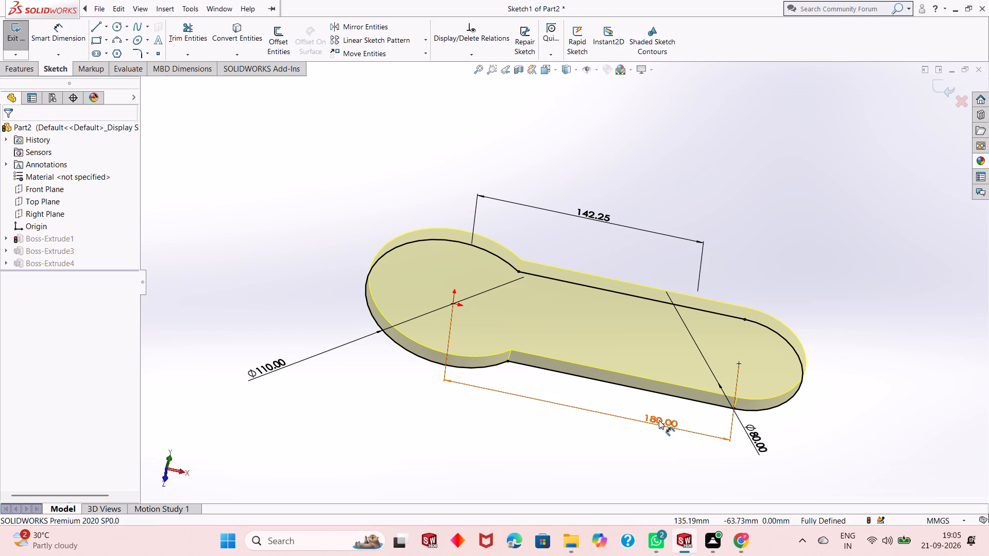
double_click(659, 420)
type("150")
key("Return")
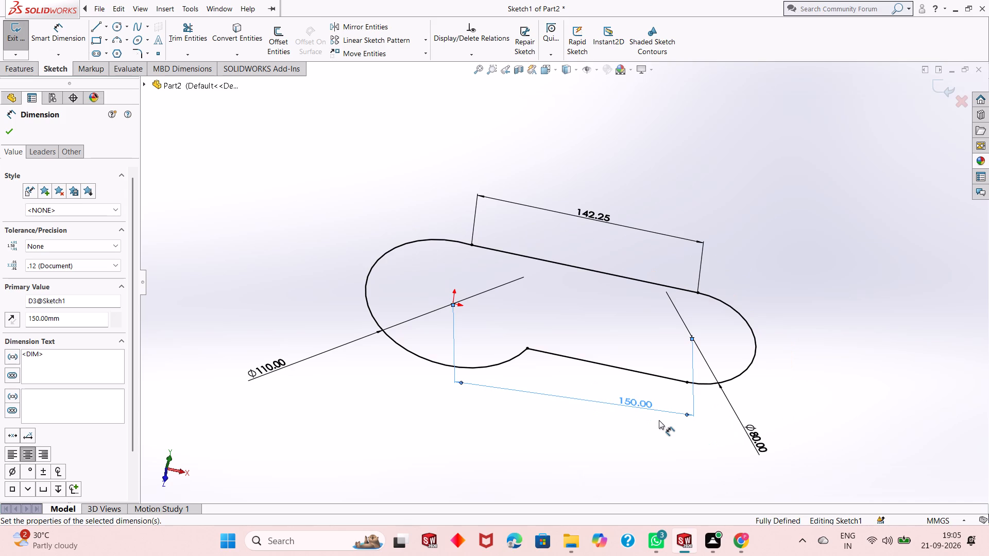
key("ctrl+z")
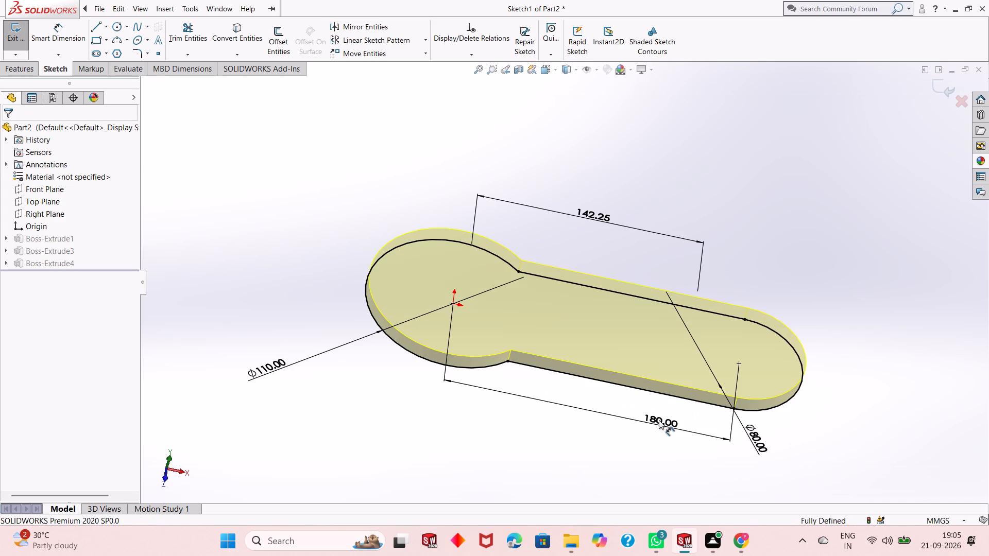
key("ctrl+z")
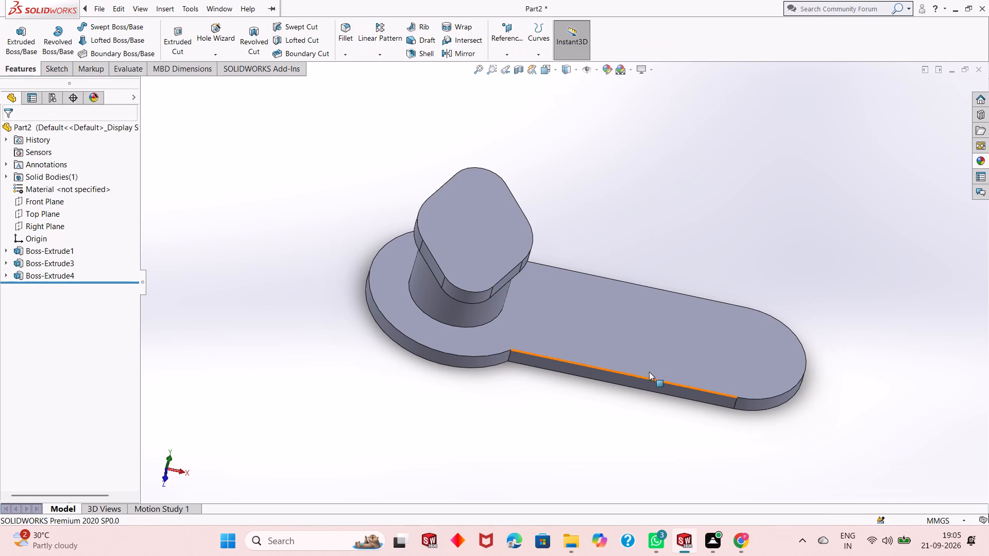
Undo the 10 mm flange extrusion on top of the boss, going back into the flange sketch.
middle_click_drag(623, 385, 624, 334)
scroll(624, 334, "down", 1)
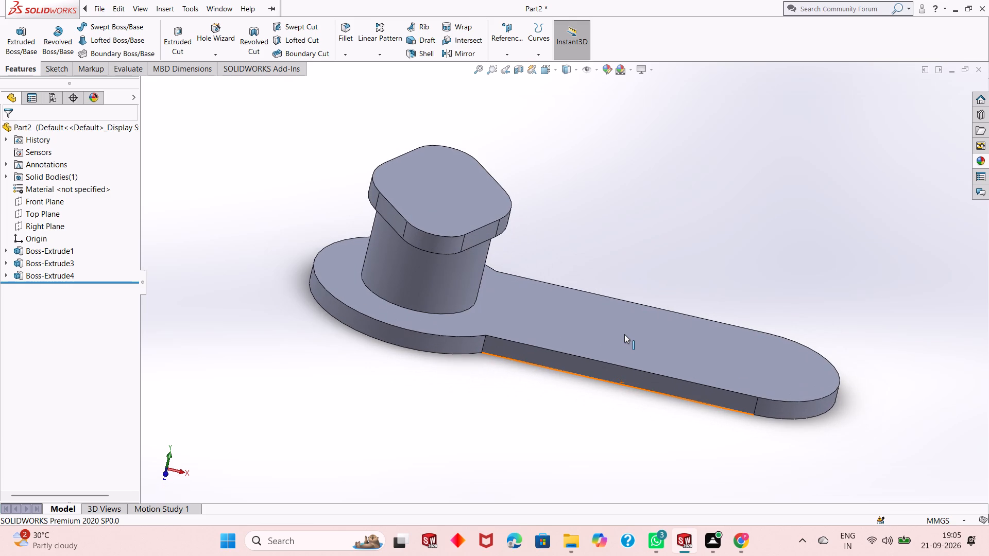
key("ctrl+z")
key("ctrl+z")
key("ctrl+z")
key("ctrl+z")
key("ctrl+z")
key("ctrl+z")
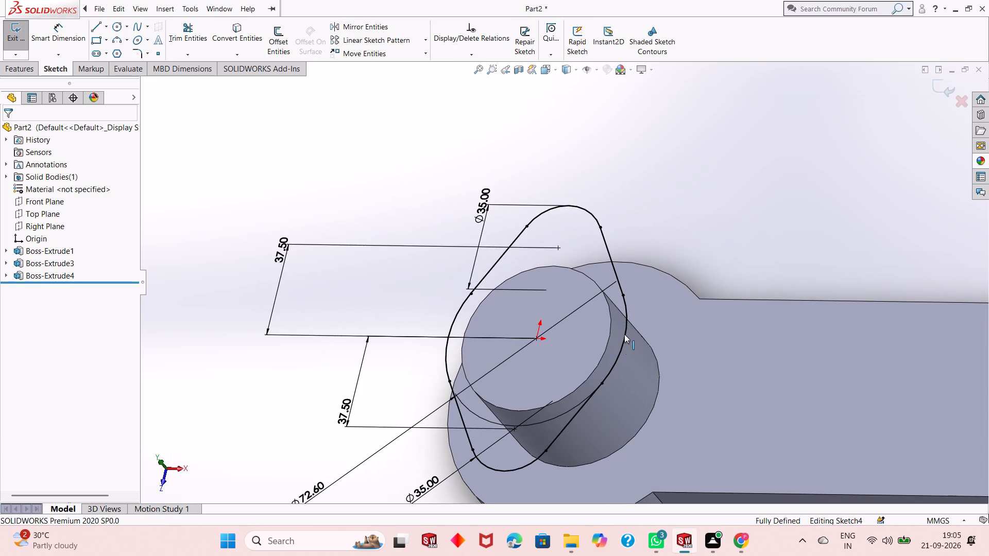
Undo the flange sketch's two 37.5 mm dimensions and its trims, back to the full circles with their connecting lines.
key("ctrl+z")
key("ctrl+z")
key("ctrl+z")
key("ctrl+z")
key("ctrl+z")
key("ctrl+z")
key("ctrl+z")
key("ctrl+z")
key("ctrl+z")
key("ctrl+z")
key("ctrl+z")
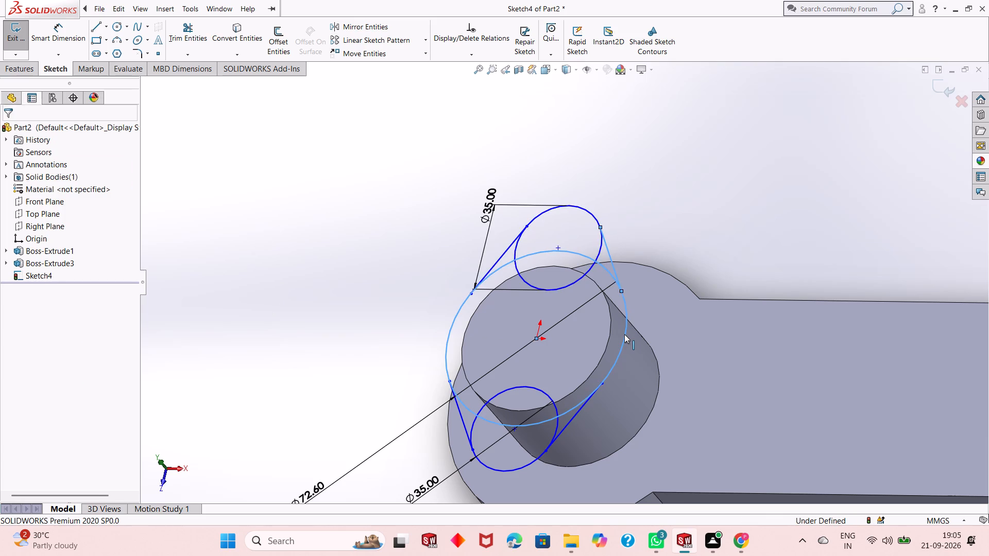
Undo the straight lines connecting the 72.6 mm circle to the two 35 mm circles in the flange sketch.
key("ctrl+z")
key("ctrl+z")
key("ctrl+z")
key("ctrl+z")
key("ctrl+z")
key("ctrl+z")
key("ctrl+z")
key("ctrl+z")
key("ctrl+z")
key("ctrl+z")
key("ctrl+z")
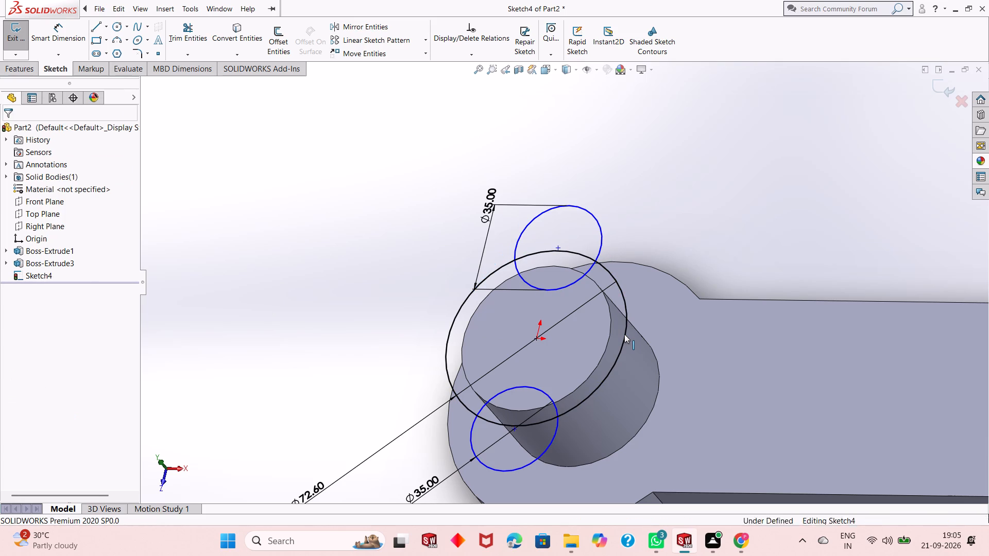
Undo the two 35 mm circles and the 95 mm circle, back to only the 72.6 mm circle in the flange sketch.
key("ctrl+z")
key("ctrl+z")
key("ctrl+z")
key("ctrl+z")
key("ctrl+z")
key("ctrl+z")
key("ctrl+z")
key("ctrl+z")
key("ctrl+z")
key("ctrl+z")
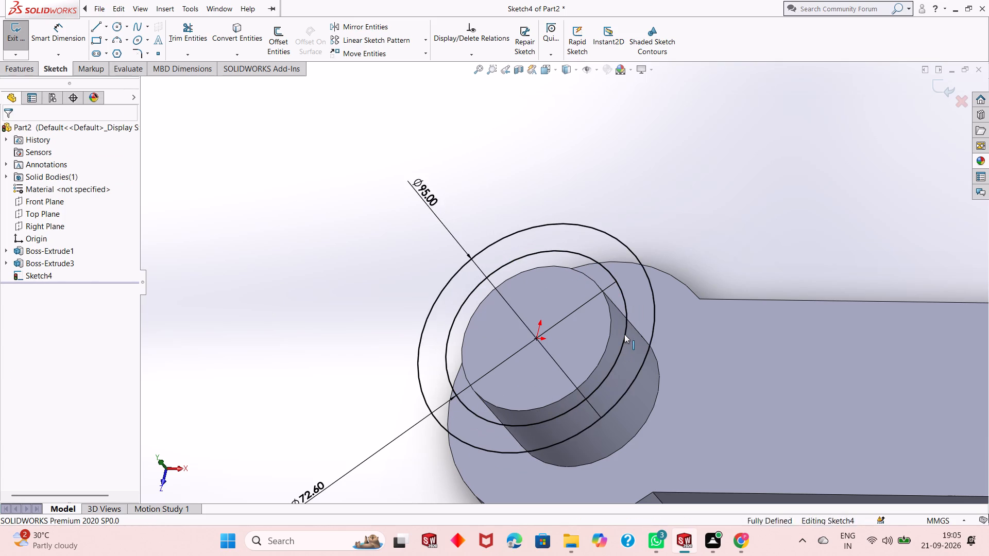
key("ctrl+z")
key("ctrl+z")
key("ctrl+z")
key("ctrl+z")
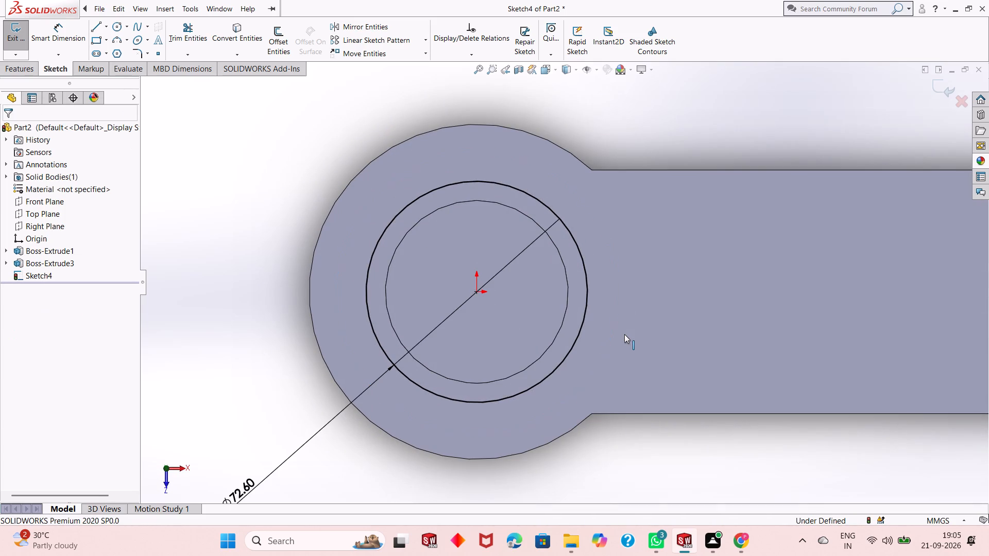
Undo the rest of the flange sketch and the boss extrusion, back to the 58 mm circle sketch, and close that sketch.
key("ctrl+z")
key("ctrl+z")
key("ctrl+z")
key("ctrl+z")
key("ctrl+z")
key("ctrl+z")
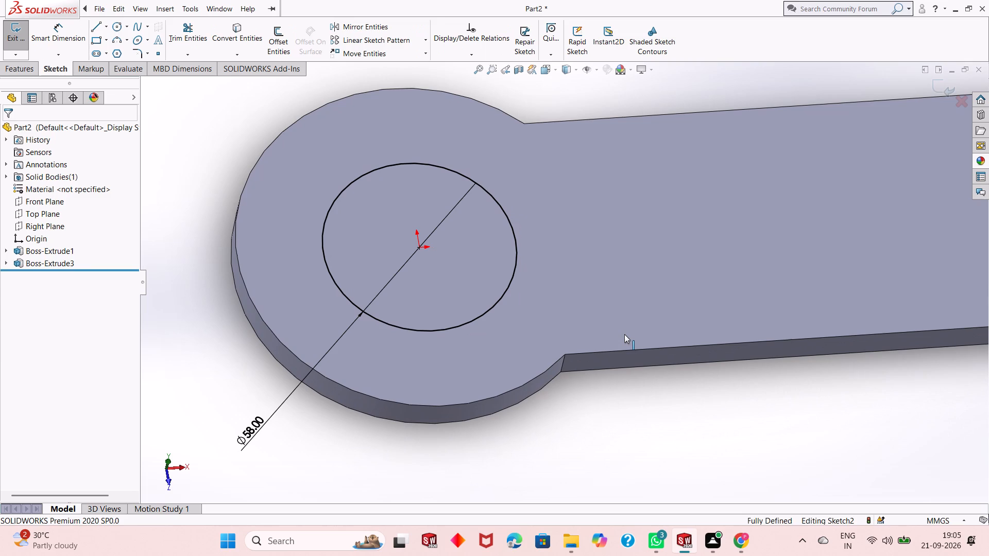
key("ctrl+z")
key("ctrl+z")
key("ctrl+z")
key("ctrl+z")
key("ctrl+z")
key("ctrl+z")
key("ctrl+z")
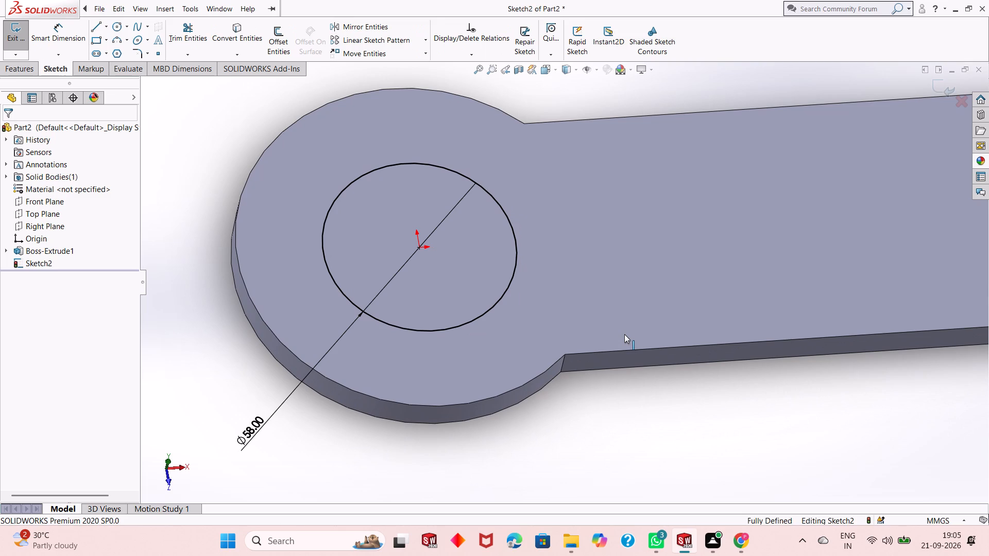
key("Escape")
key("Escape")
key("Escape")
key("ctrl+z")
key("ctrl+z")
key("ctrl+z")
key("ctrl+z")
right_click(41, 263)
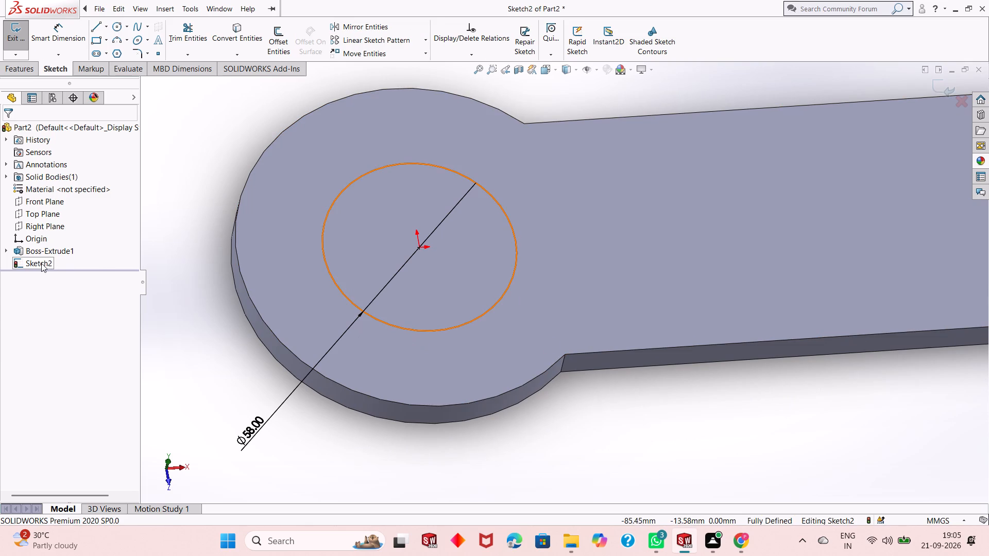
key("Escape")
key("Escape")
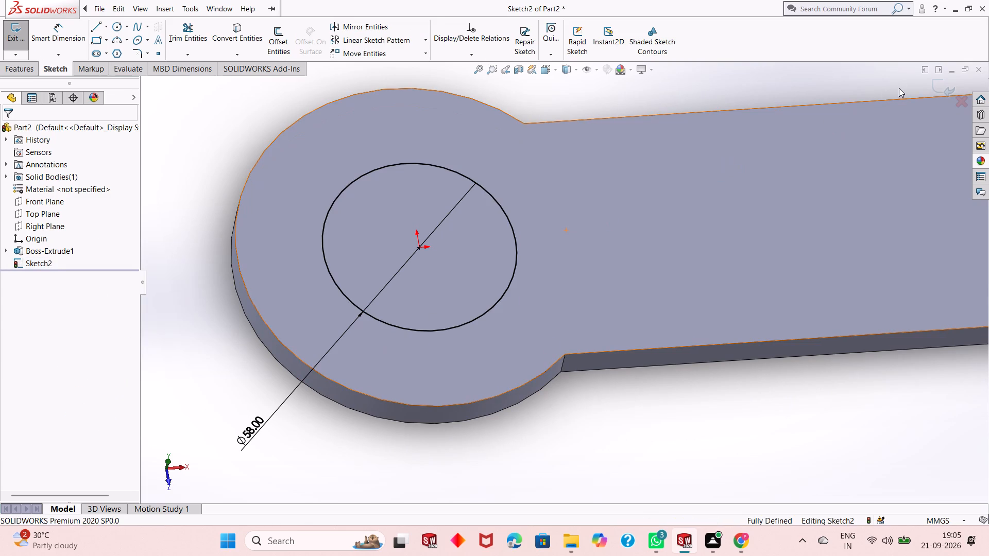
left_click(933, 90)
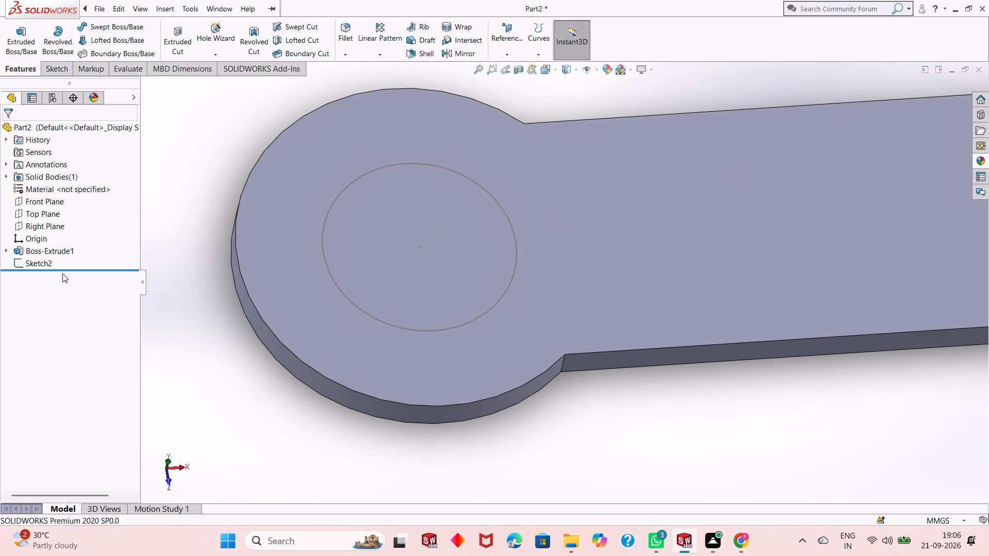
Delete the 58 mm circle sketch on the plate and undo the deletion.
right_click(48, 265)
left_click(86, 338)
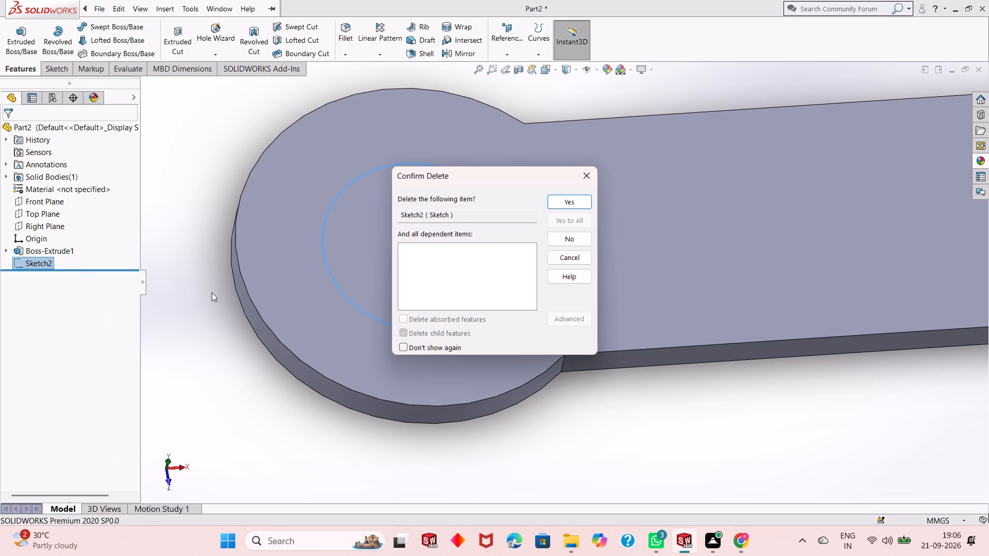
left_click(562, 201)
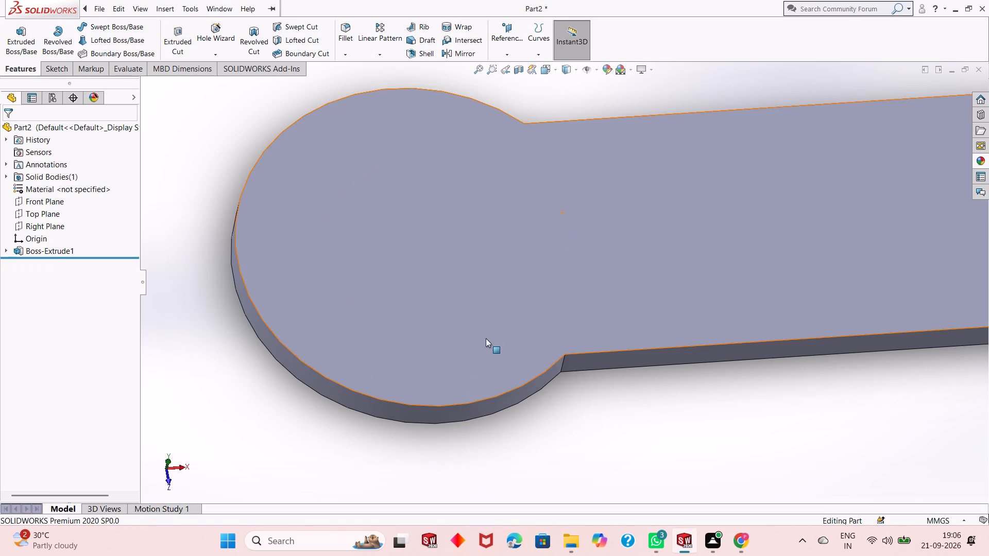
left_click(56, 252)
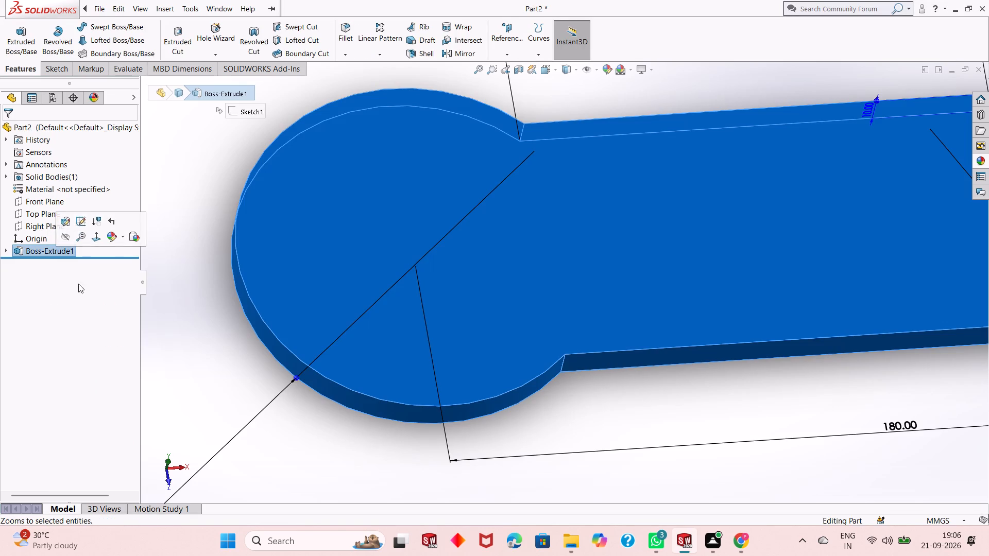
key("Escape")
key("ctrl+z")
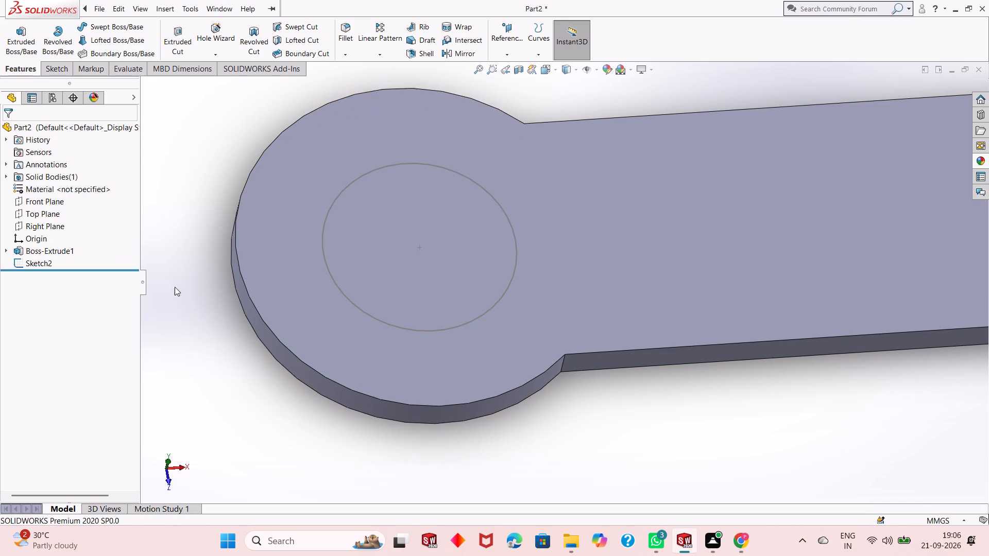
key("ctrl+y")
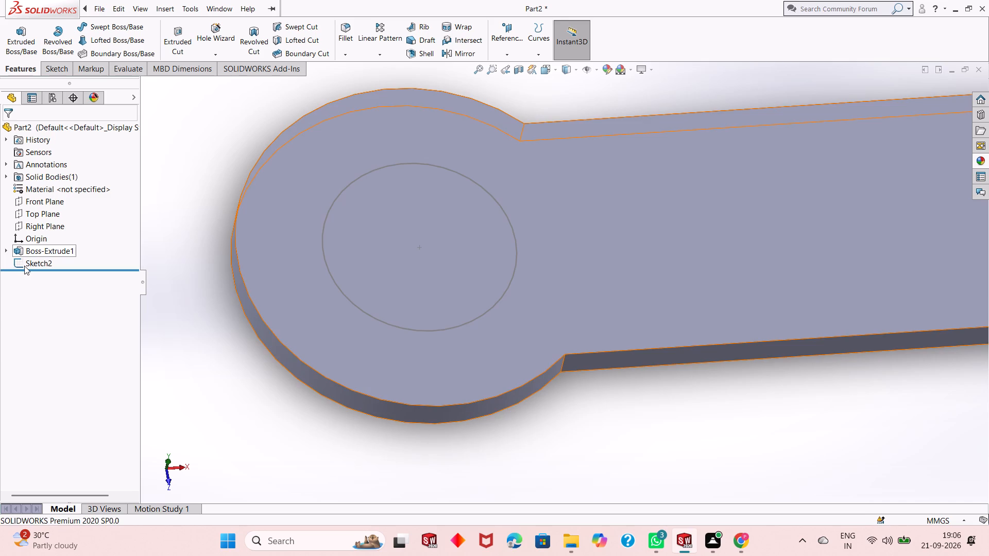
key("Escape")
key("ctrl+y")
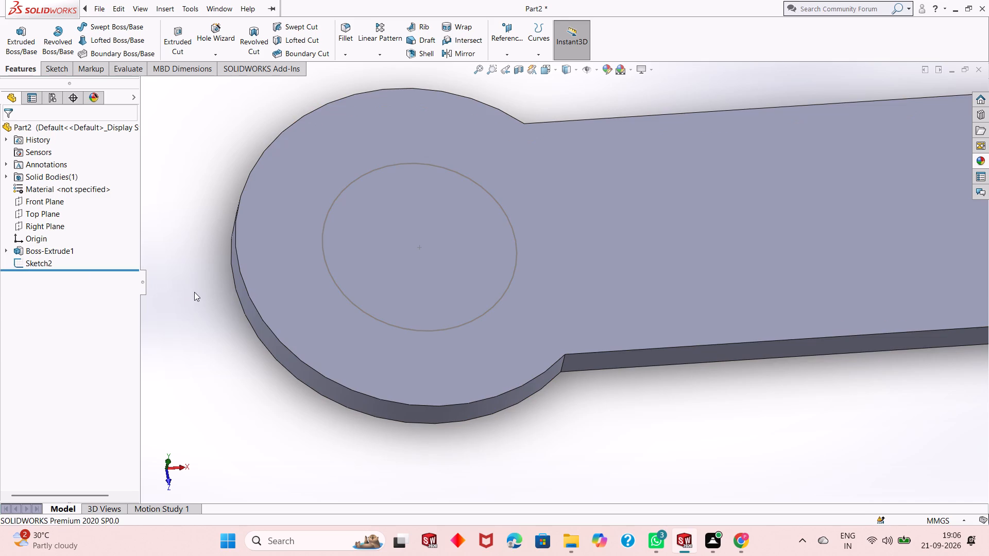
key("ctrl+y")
Delete the 58 mm circle sketch so that only the plate extrusion remains.
right_click(37, 259)
key("Escape")
right_click(44, 271)
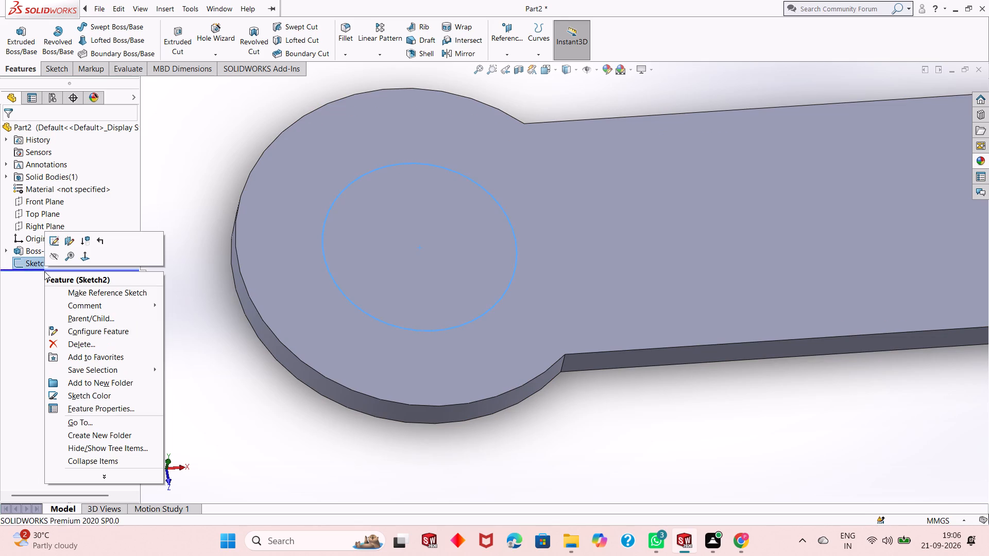
left_click(81, 348)
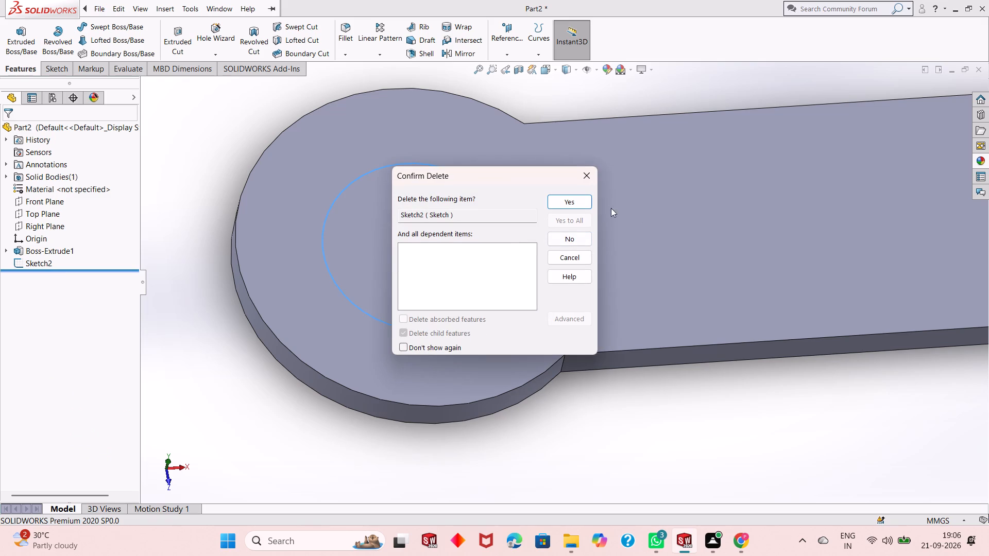
left_click(566, 196)
Open the sketch of the plate extrusion for editing.
left_click(31, 253)
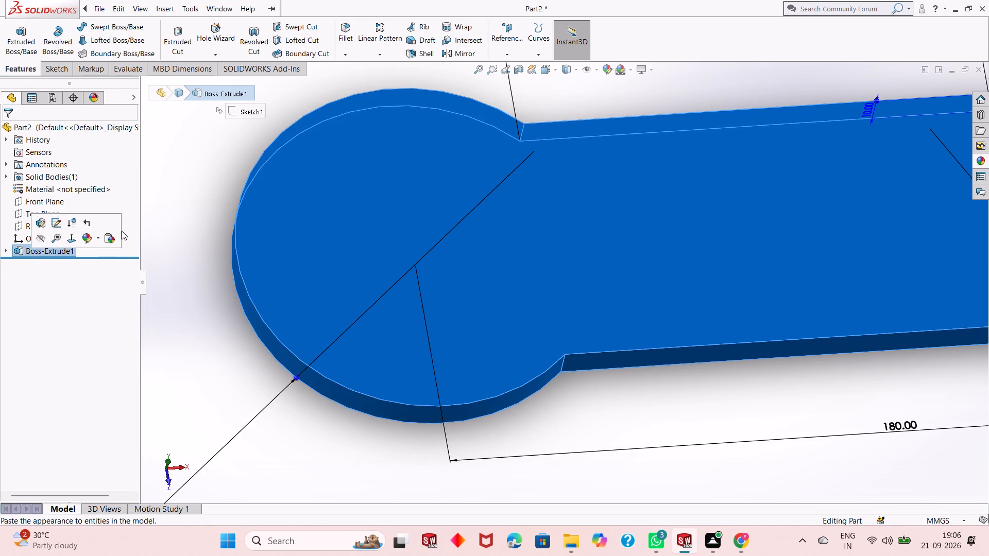
left_click(63, 227)
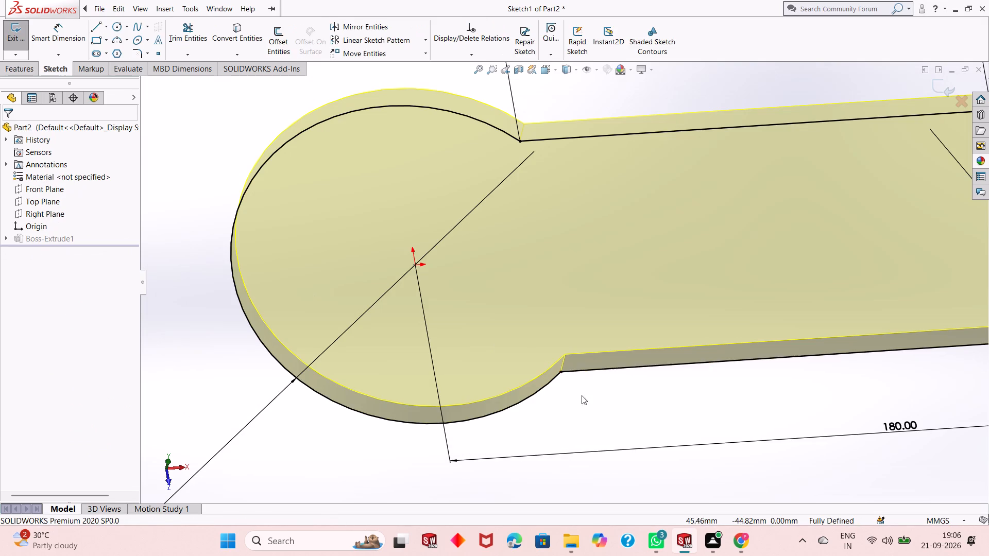
scroll(561, 401, "up", 4)
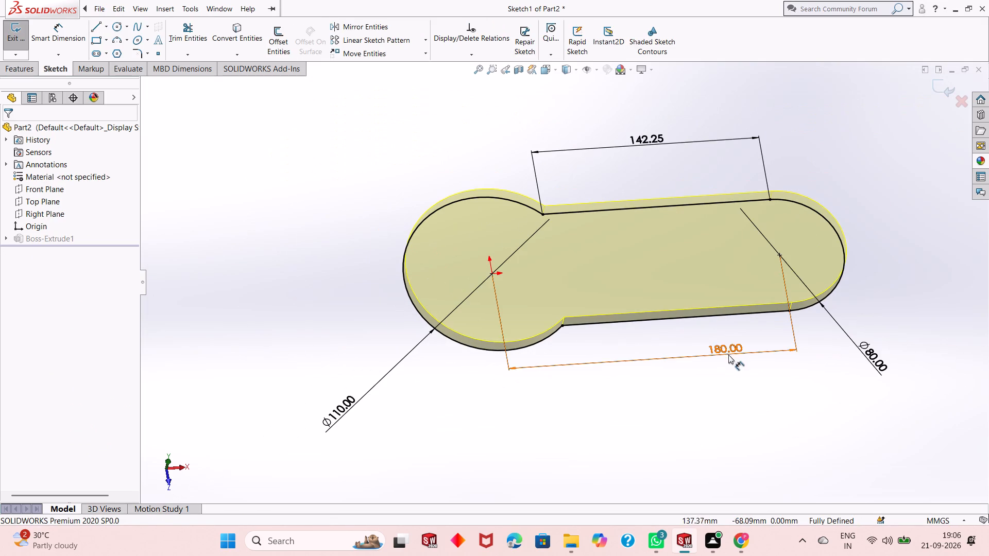
key("Escape")
key("Escape")
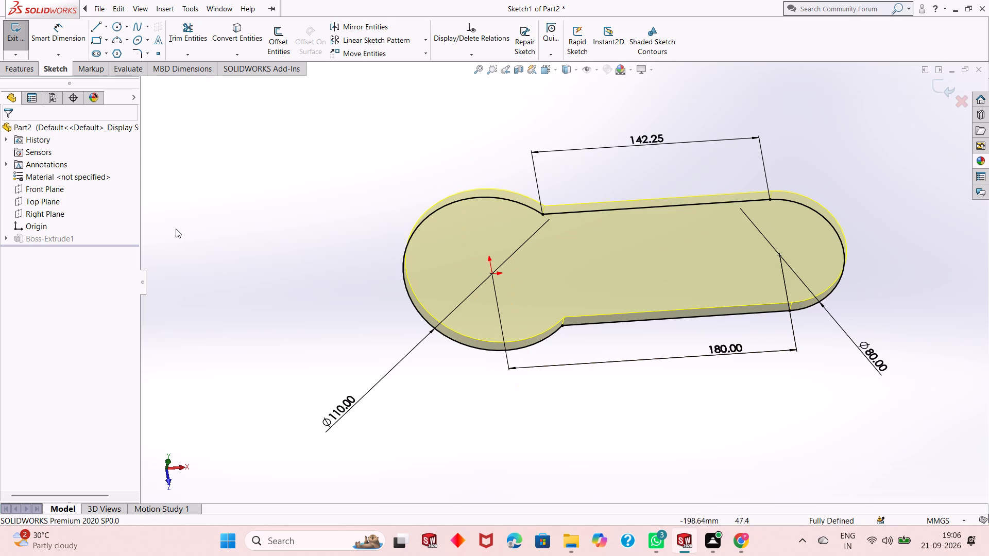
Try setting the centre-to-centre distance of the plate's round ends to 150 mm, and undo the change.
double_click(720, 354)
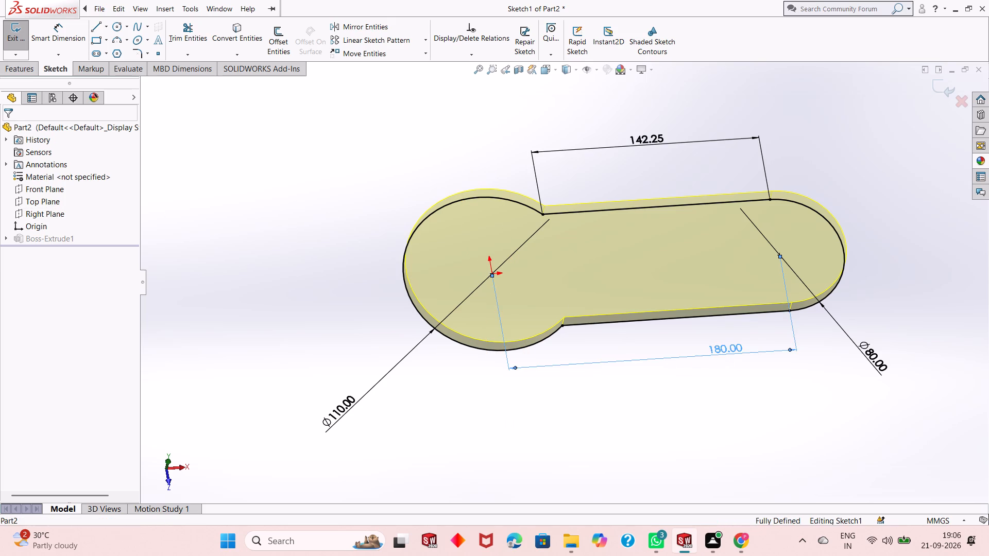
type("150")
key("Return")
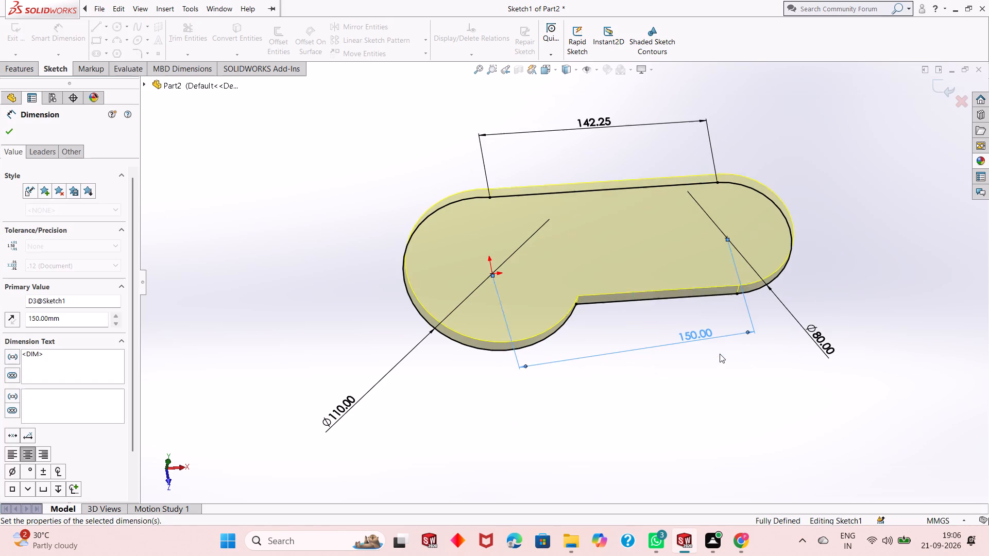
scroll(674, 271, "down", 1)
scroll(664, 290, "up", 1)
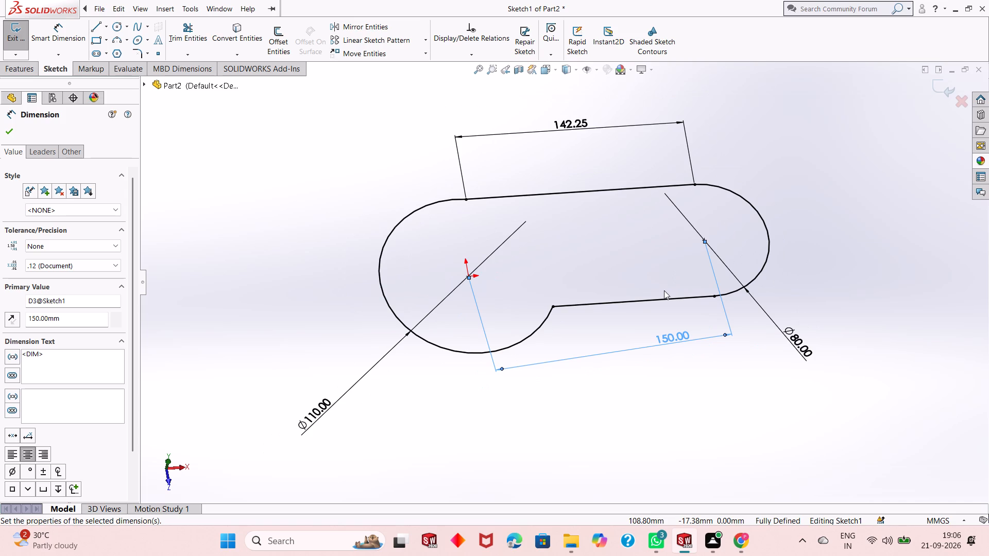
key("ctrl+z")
Delete the two straight side lines joining the 110 mm and 80 mm arcs in the plate sketch.
middle_click_drag(668, 261, 659, 309)
left_click(638, 197)
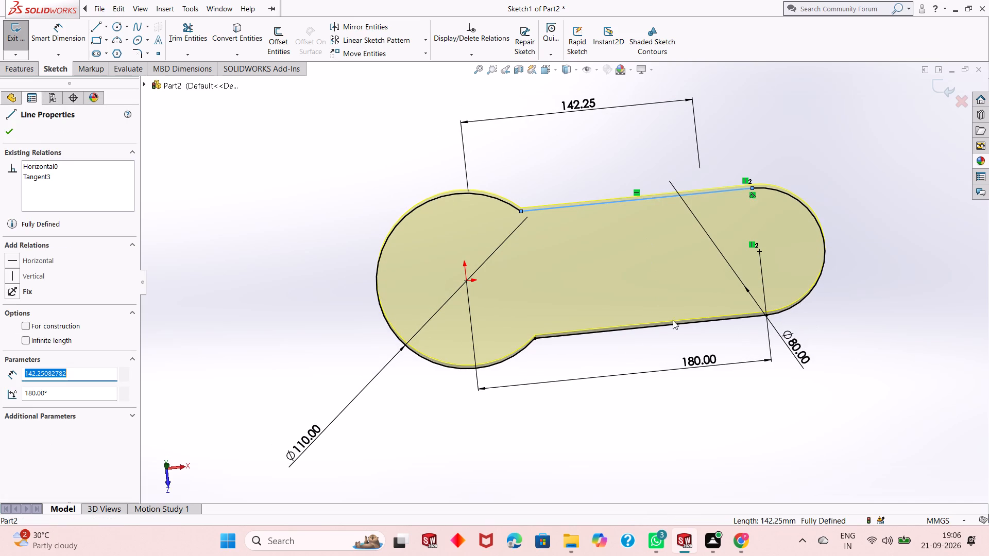
left_click(674, 327, "ctrl")
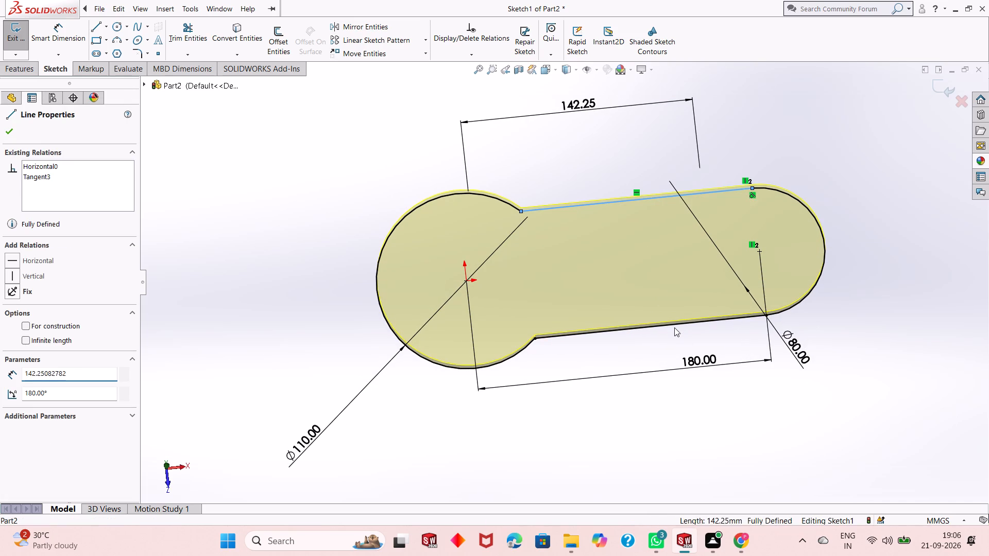
scroll(674, 327, "down", 1, "ctrl")
left_click(675, 322, "ctrl")
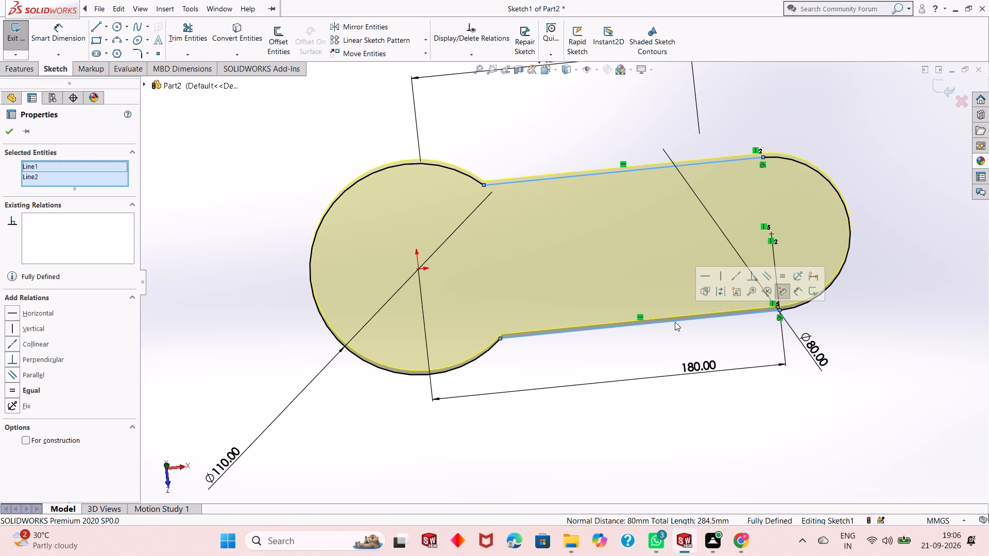
key("Delete")
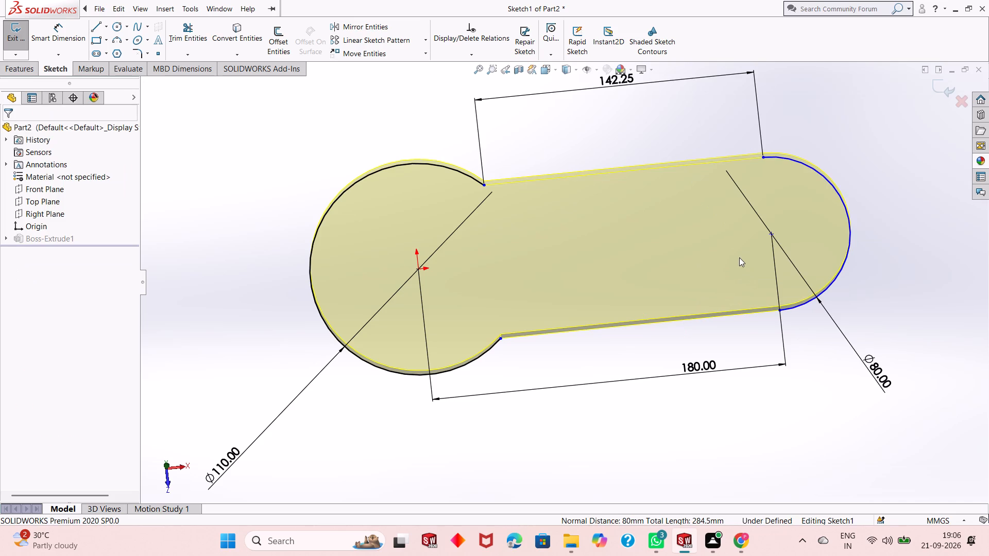
Set the centre-to-centre distance between the 110 mm and 80 mm arcs to 150 mm.
double_click(696, 365)
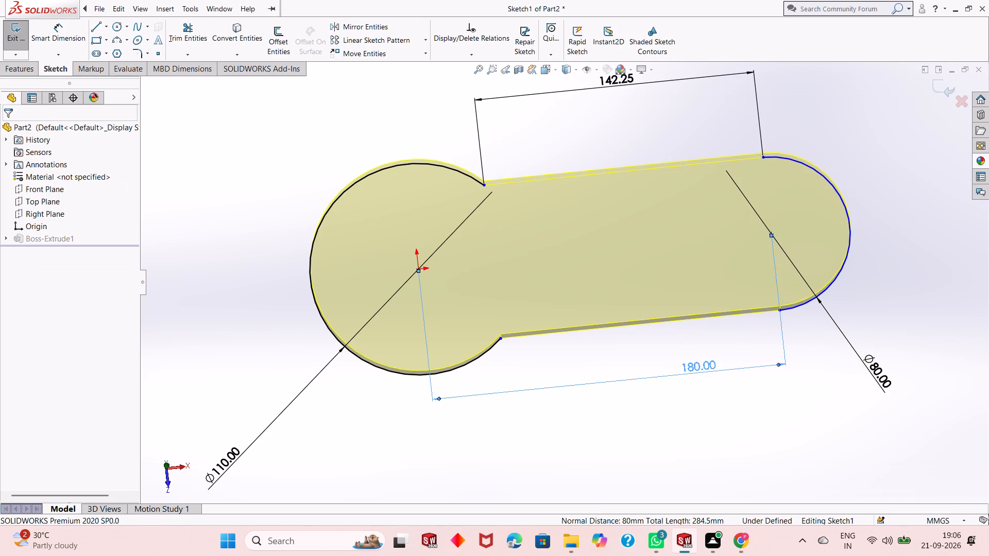
type("150")
key("Return")
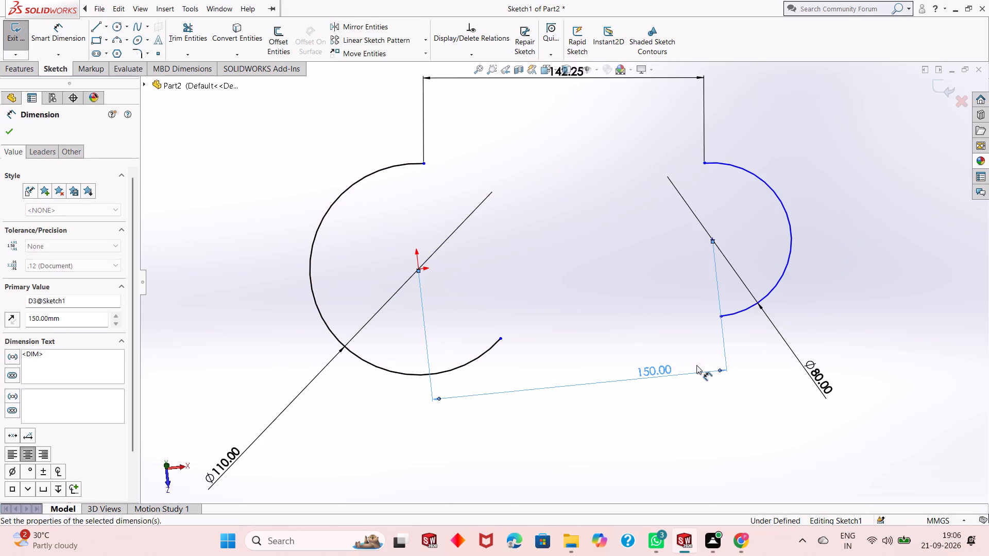
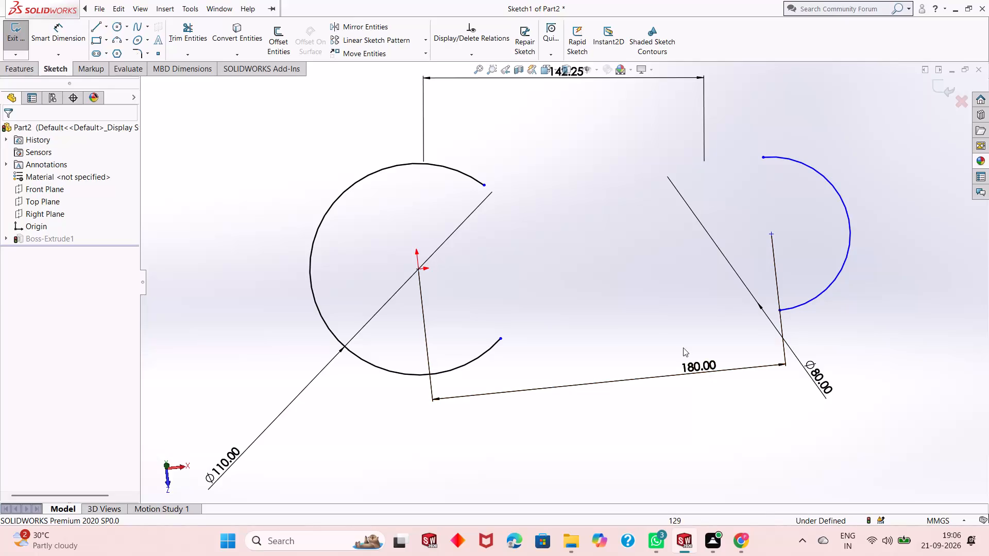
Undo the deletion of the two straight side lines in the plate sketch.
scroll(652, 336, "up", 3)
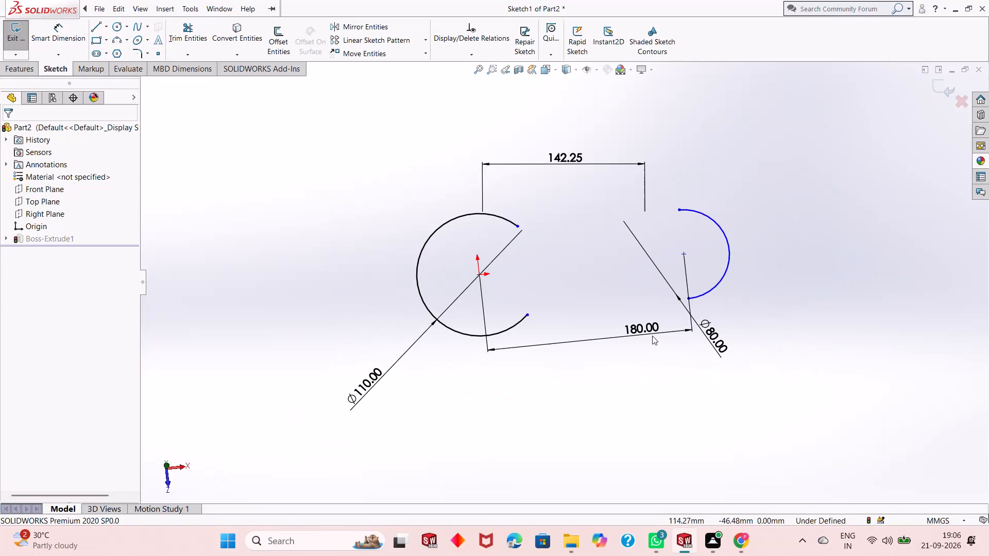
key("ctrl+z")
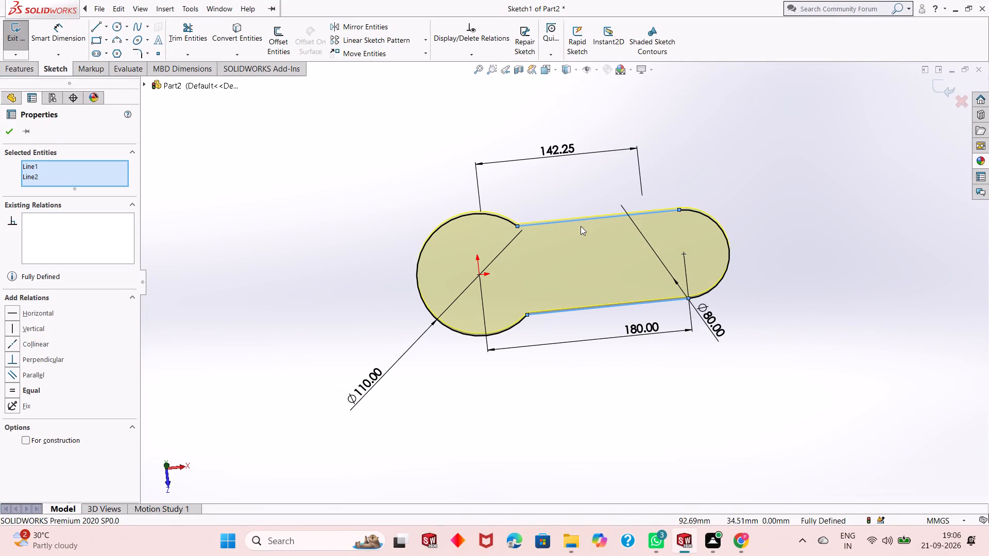
Delete the plate sketch's two straight side lines and the 142.25 mm dimension above the profile.
key("Delete")
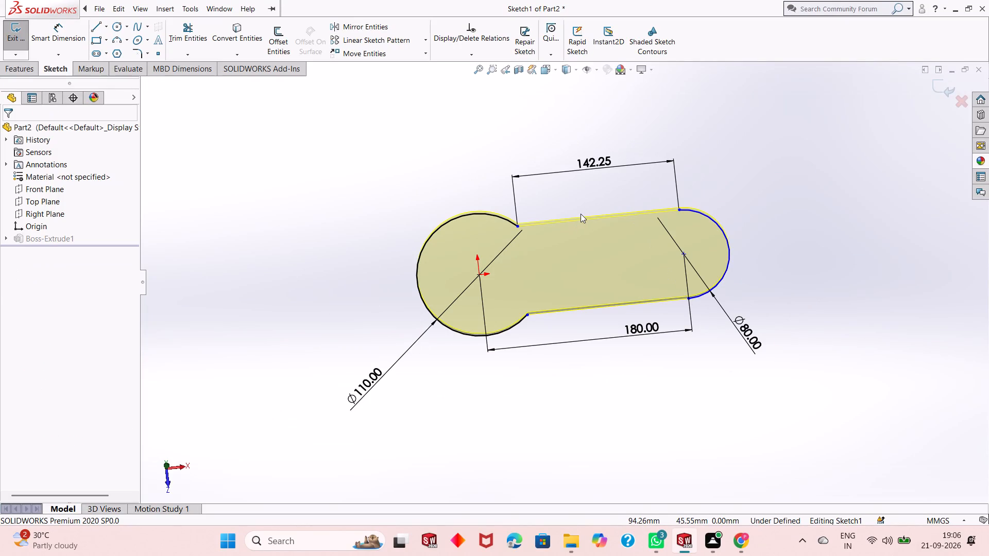
right_click(606, 164)
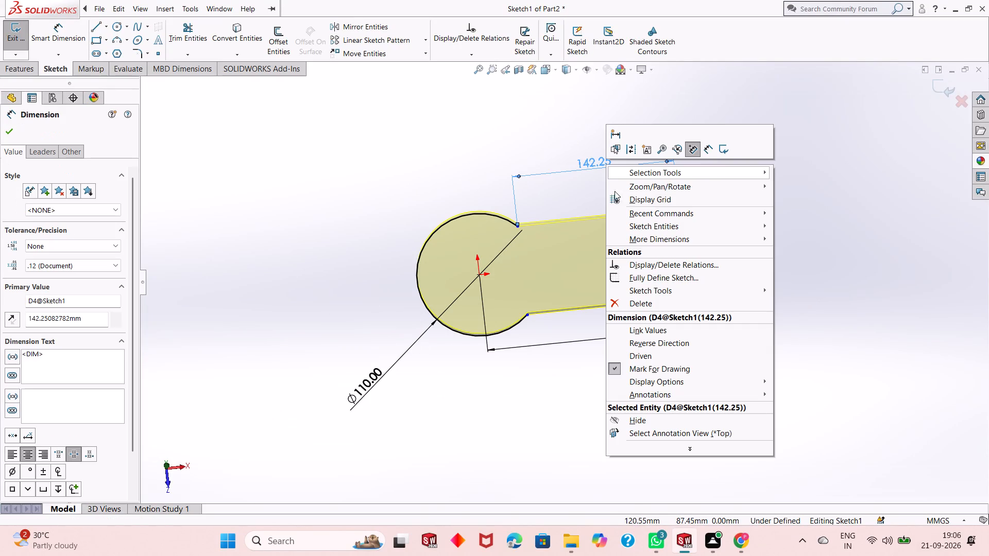
left_click(651, 298)
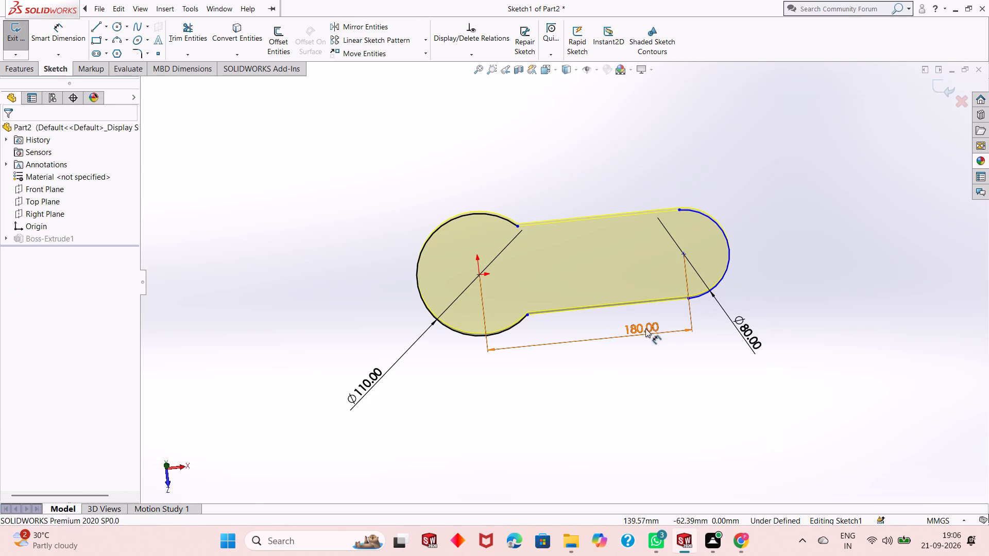
Set the centre-to-centre distance between the 110 mm and 80 mm arcs to 150 mm.
double_click(645, 328)
type("150")
key("Return")
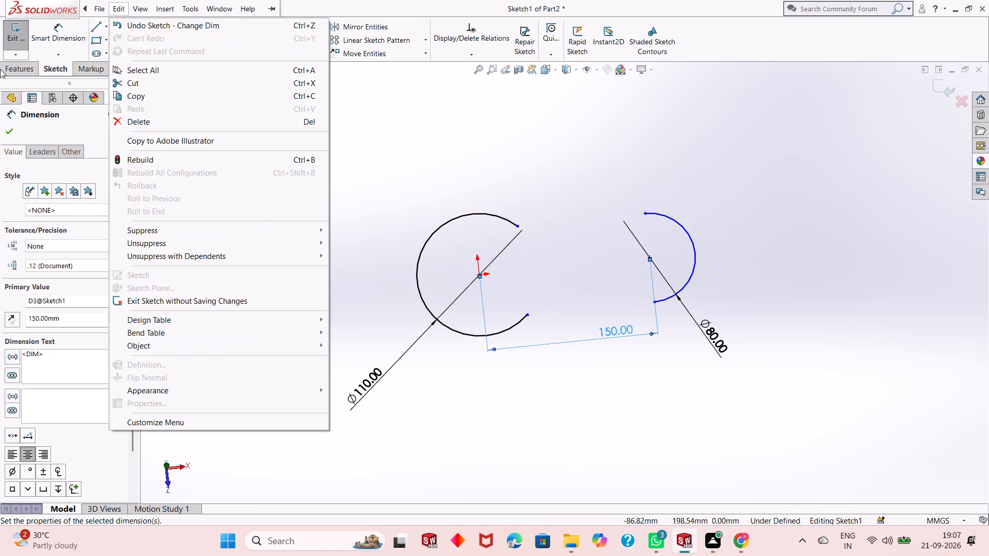
left_click(11, 130)
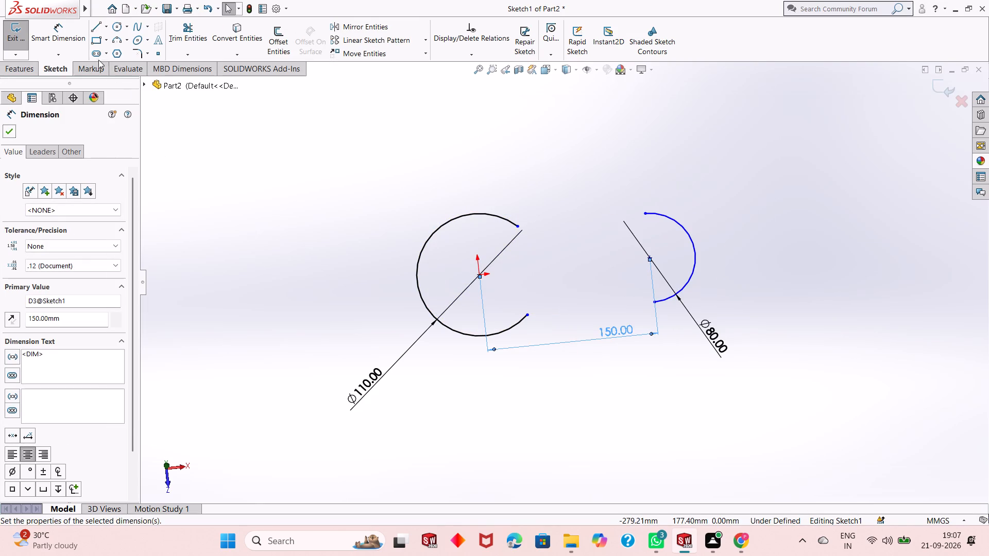
Draw two straight lines joining the facing ends of the 110 mm and 80 mm arcs, and exit the sketch.
left_click(95, 29)
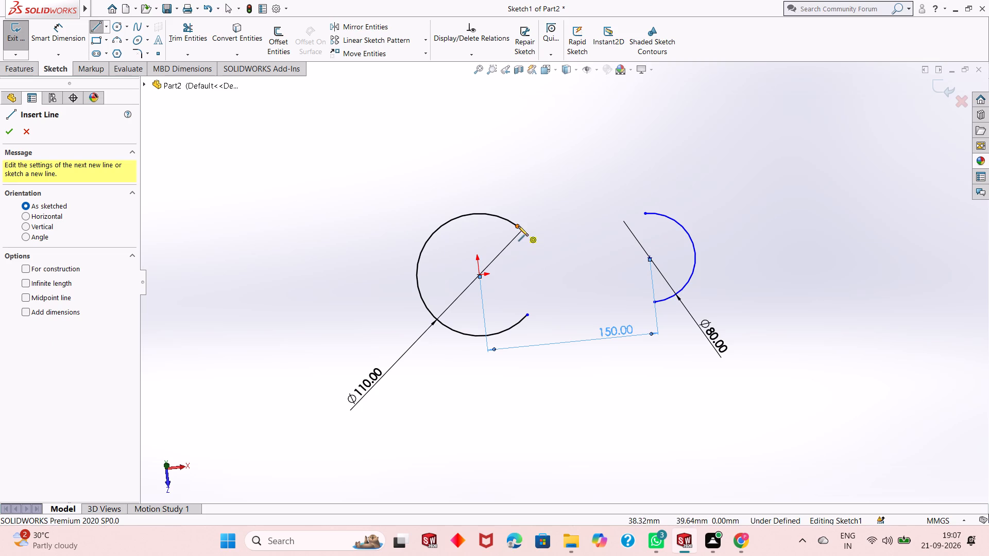
left_click(518, 226)
left_click(644, 214)
right_click(644, 214)
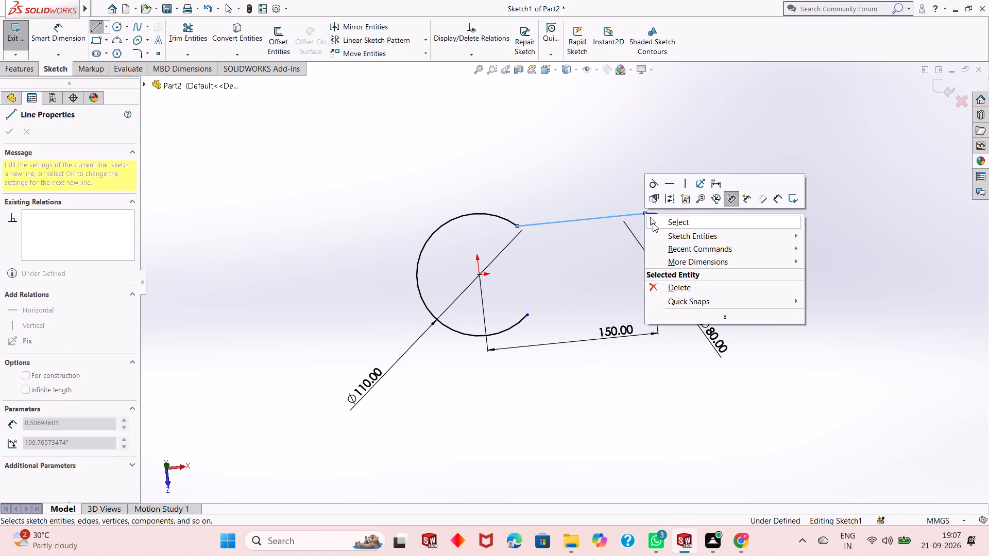
left_click(653, 223)
left_click(95, 31)
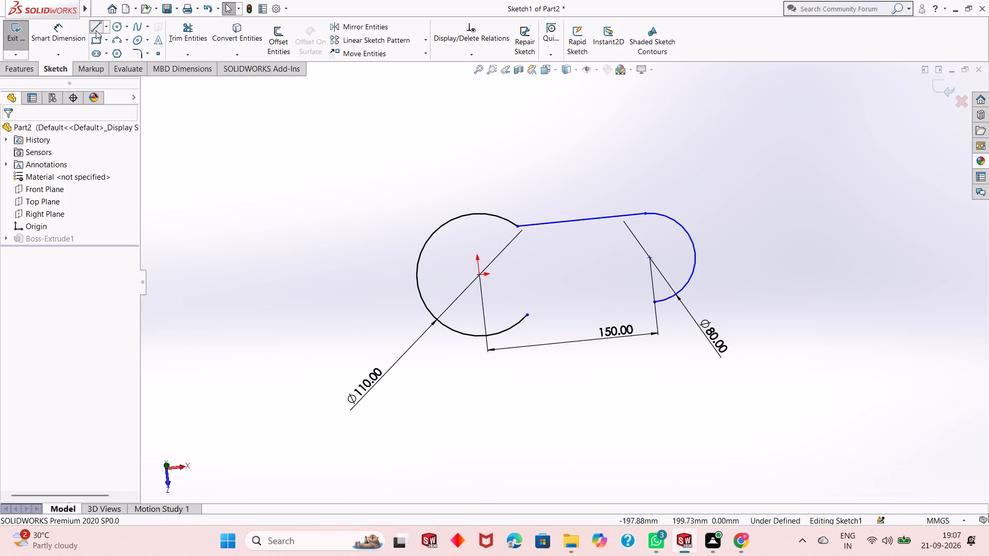
left_click(528, 315)
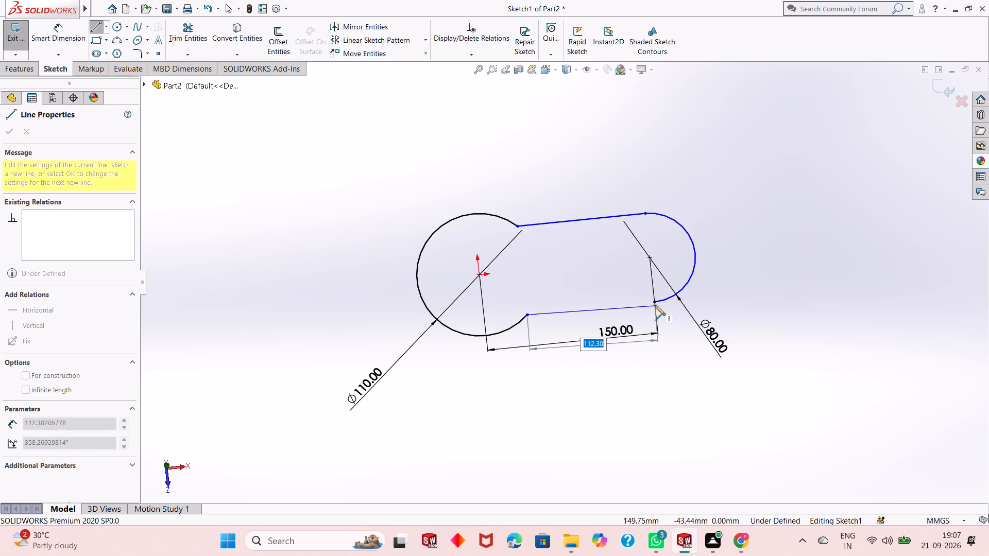
left_click(654, 300)
right_click(654, 300)
left_click(664, 309)
scroll(569, 290, "up", 1)
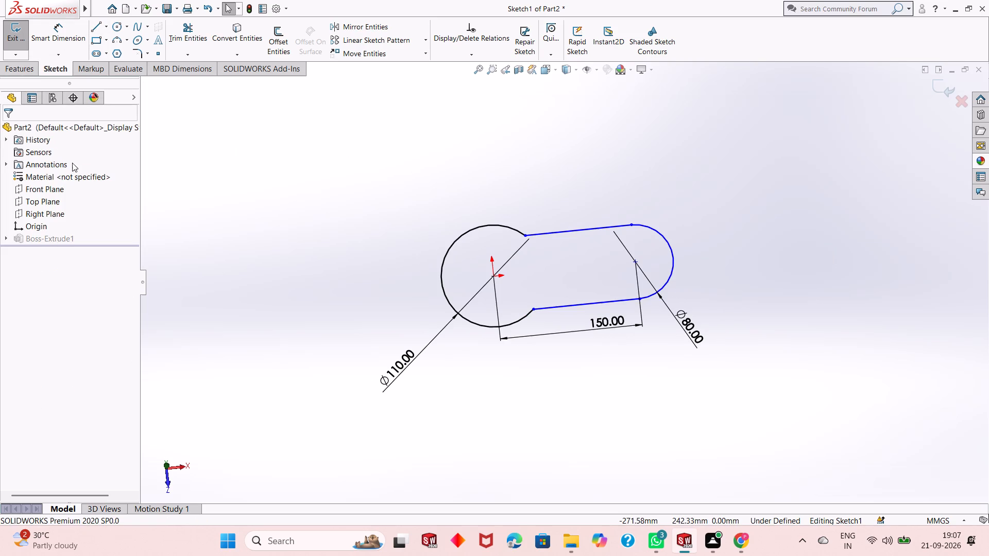
left_click(934, 90)
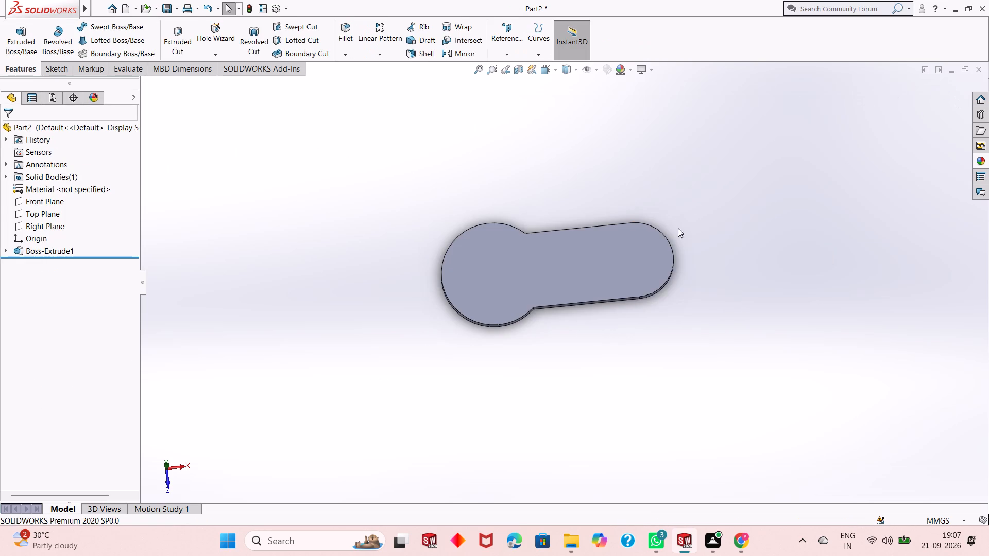
Start a sketch on the plate's top face and draw a circle about 64 mm in diameter centred on the origin.
middle_click_drag(620, 308, 615, 233)
scroll(581, 257, "down", 3)
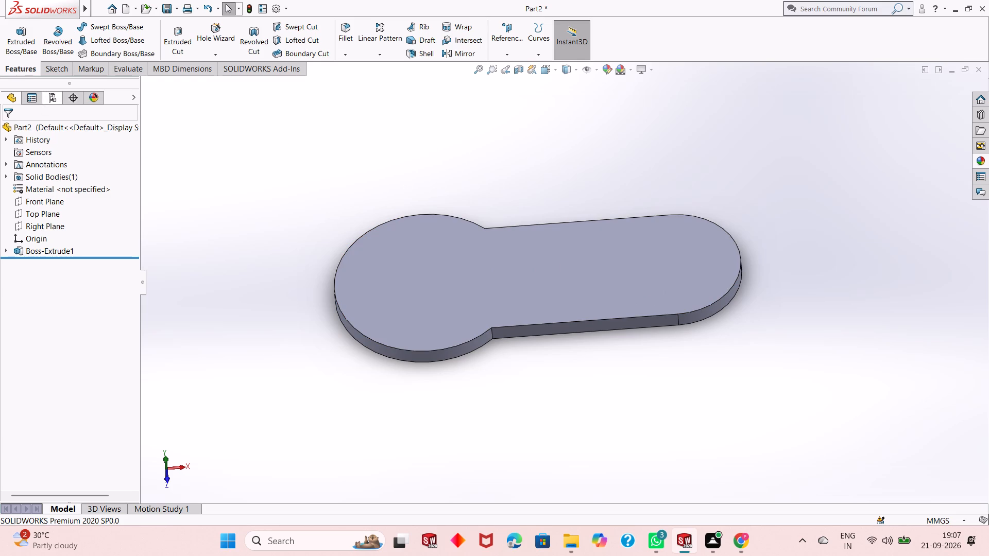
scroll(350, 229, "down", 3)
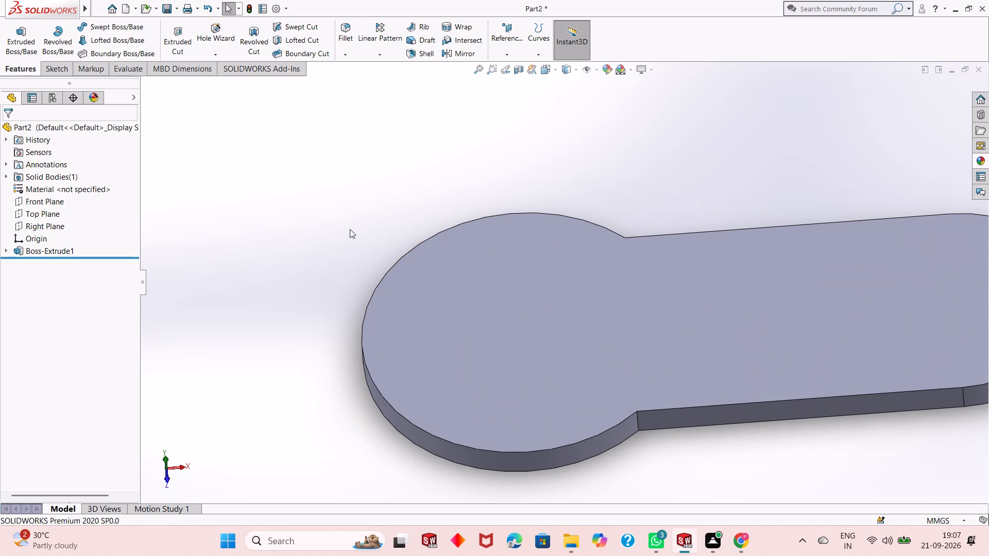
scroll(350, 229, "up", 3)
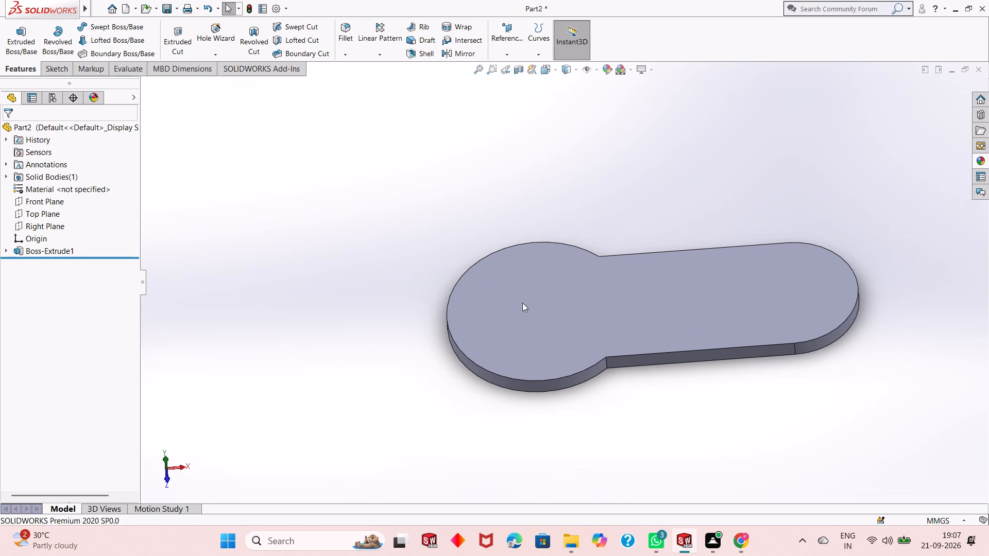
left_click(569, 320)
left_click(620, 291)
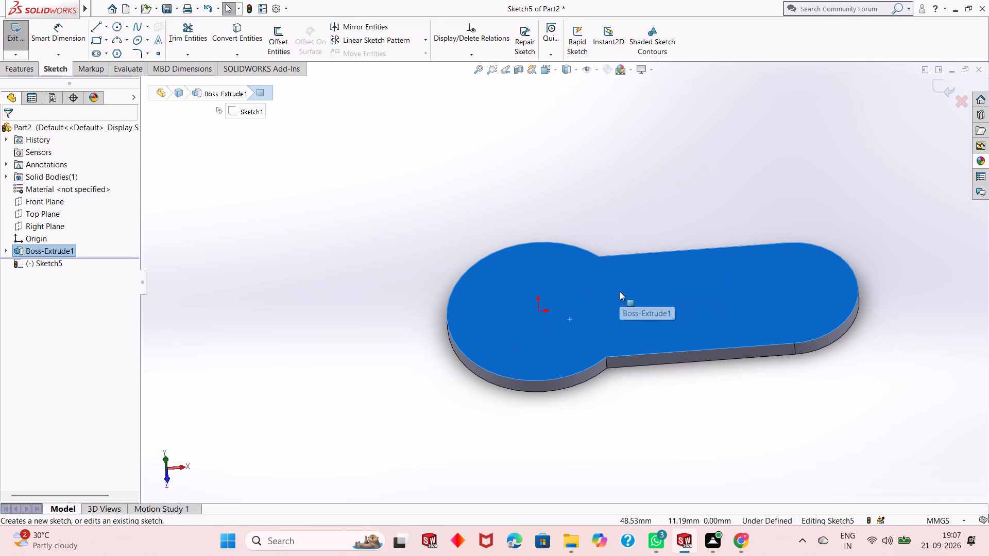
key("ctrl+8")
key("Escape")
key("Escape")
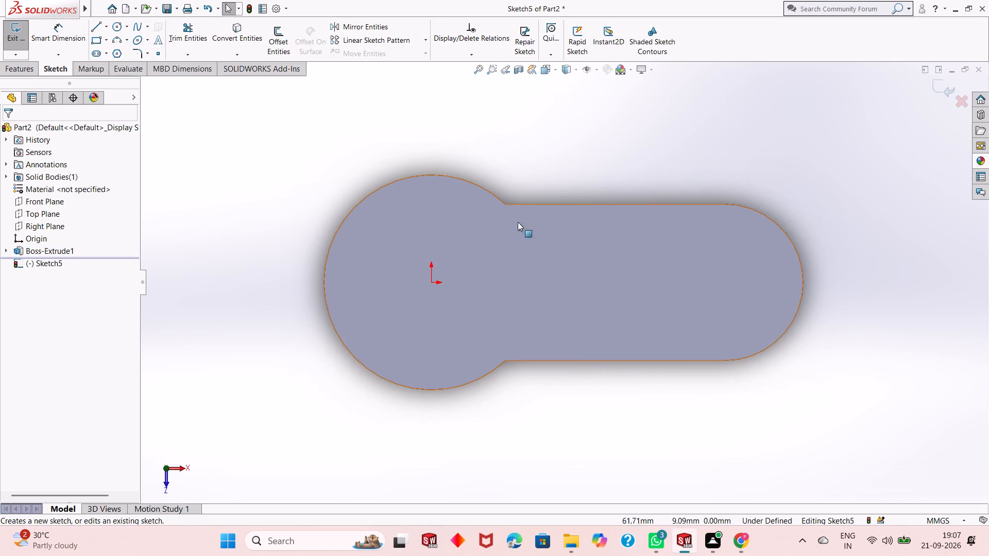
left_click(120, 27)
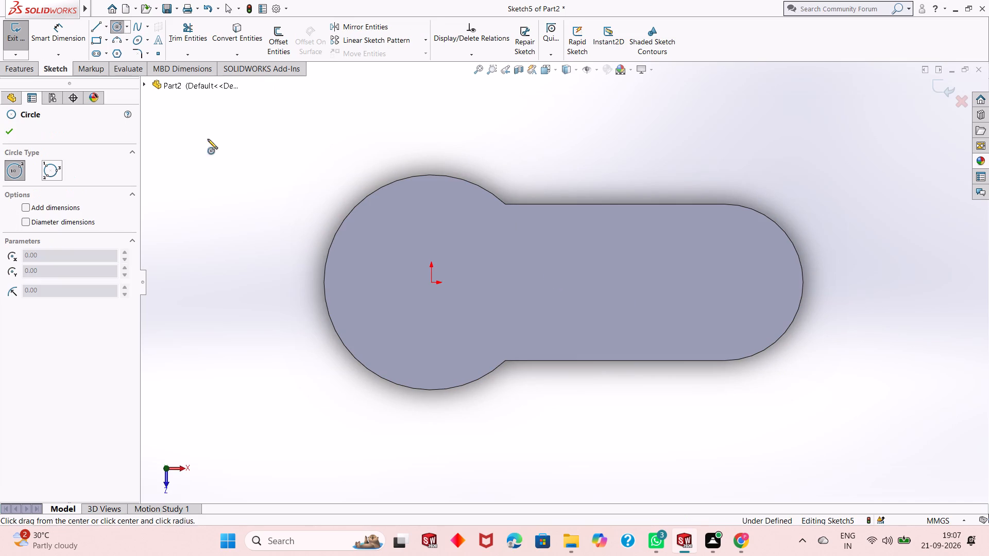
left_click(430, 283)
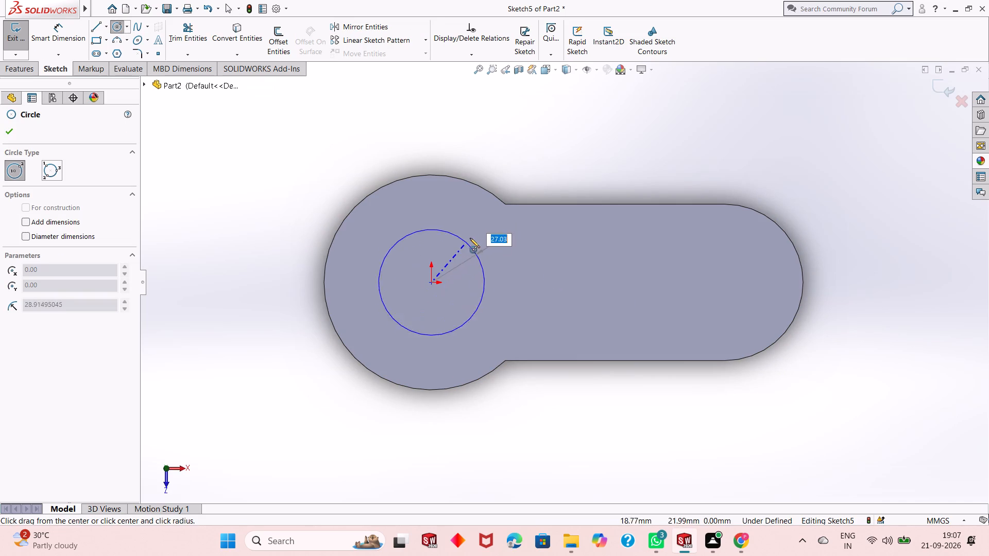
left_click(472, 235)
key("Escape")
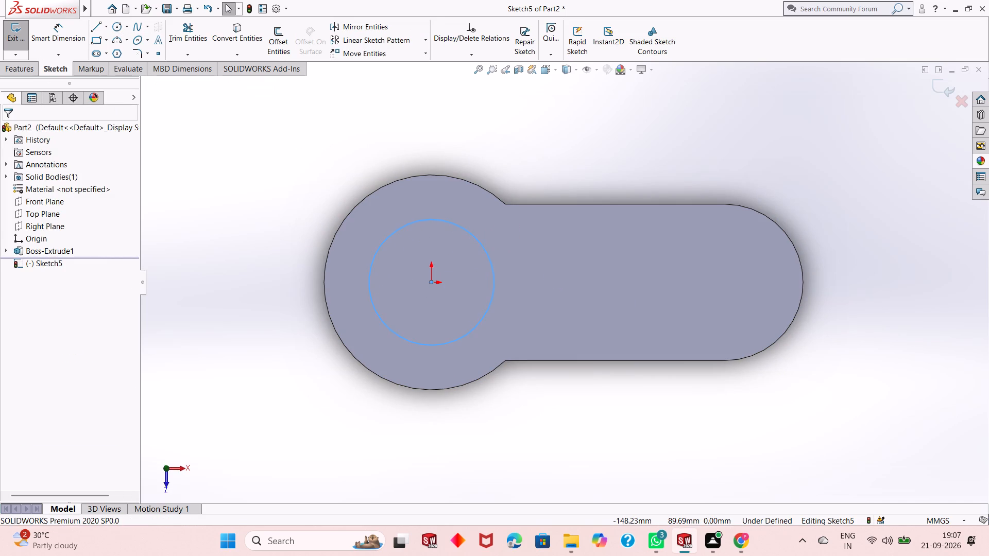
Dimension the circle's diameter to 60 mm.
left_click(56, 38)
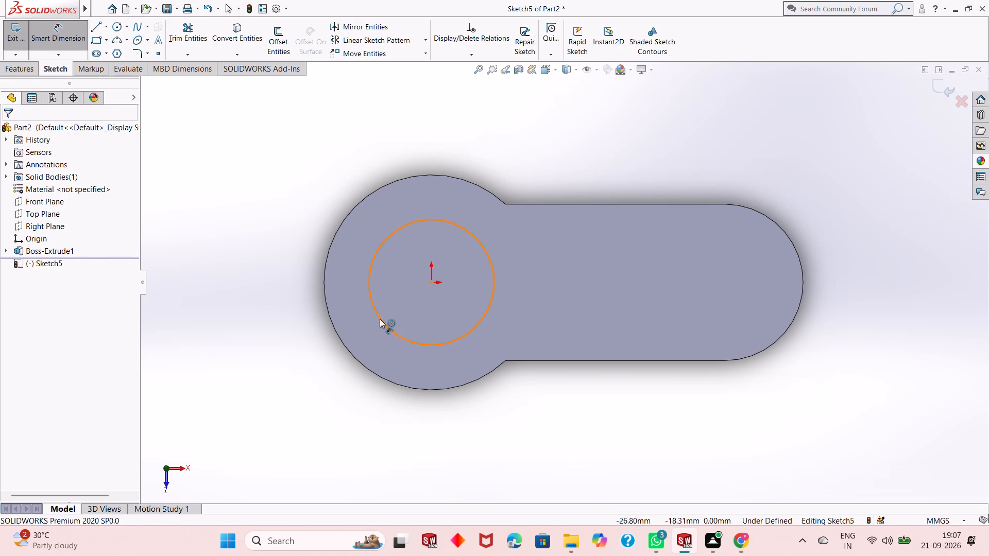
left_click(380, 319)
left_click(313, 392)
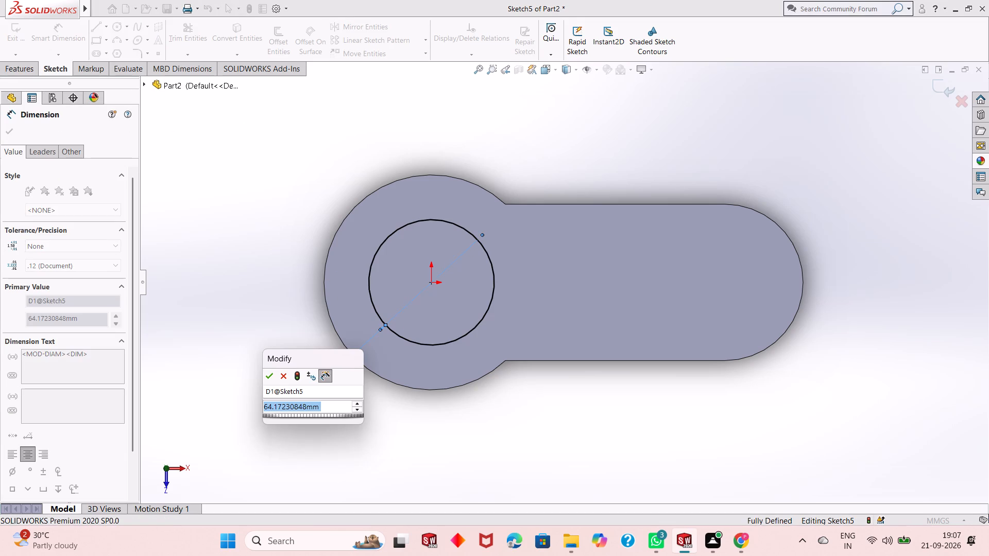
type("60")
key("Return")
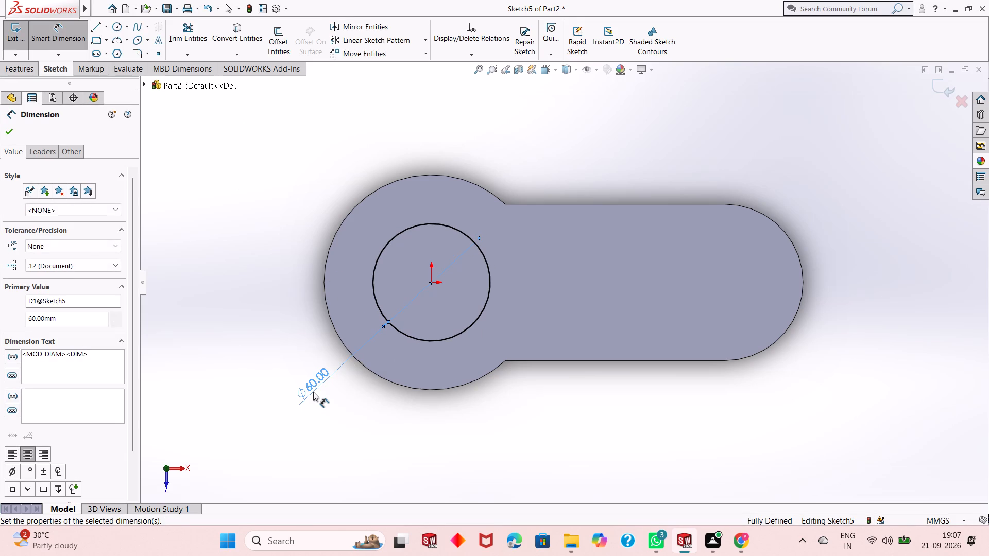
key("Escape")
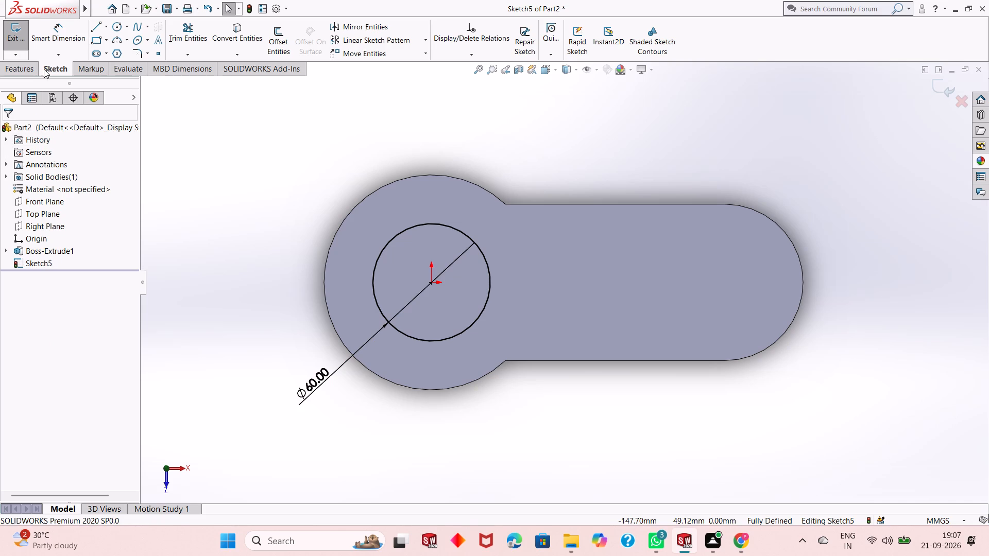
Extrude the 60 mm circle upward from the plate as a blind boss 45 mm high, merged with the plate.
left_click(28, 70)
left_click(16, 30)
middle_click_drag(513, 335, 518, 320)
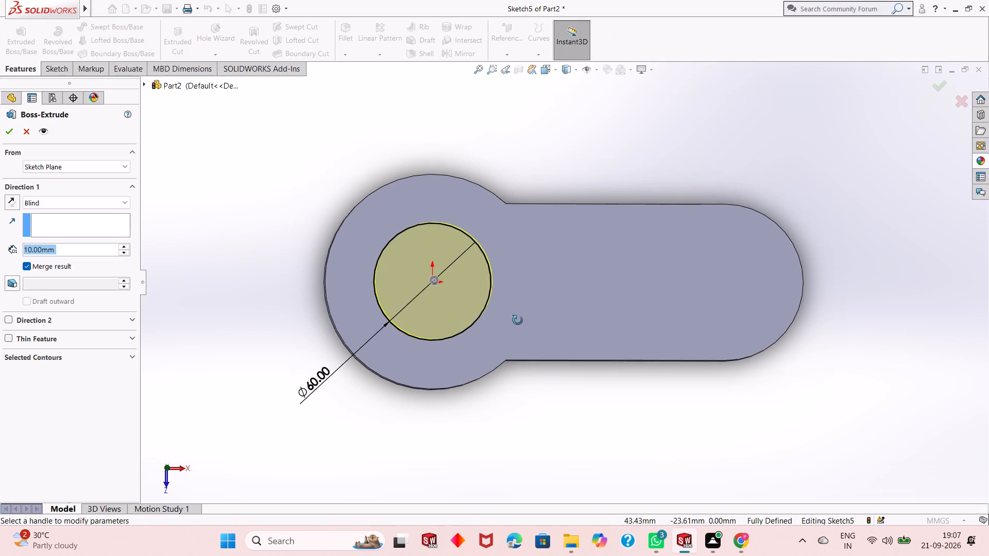
middle_click_drag(518, 320, 519, 212)
scroll(498, 194, "down", 3)
scroll(473, 303, "up", 2)
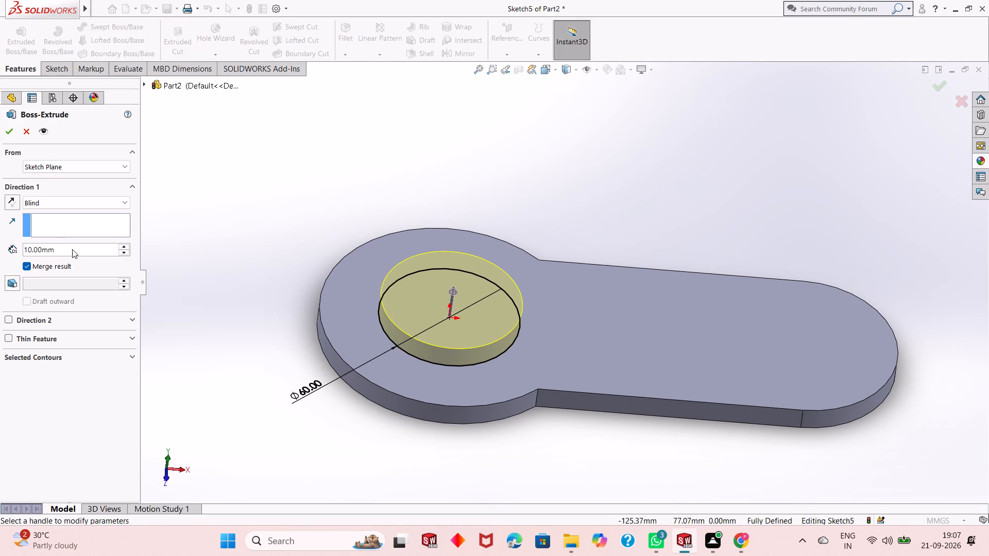
double_click(78, 249)
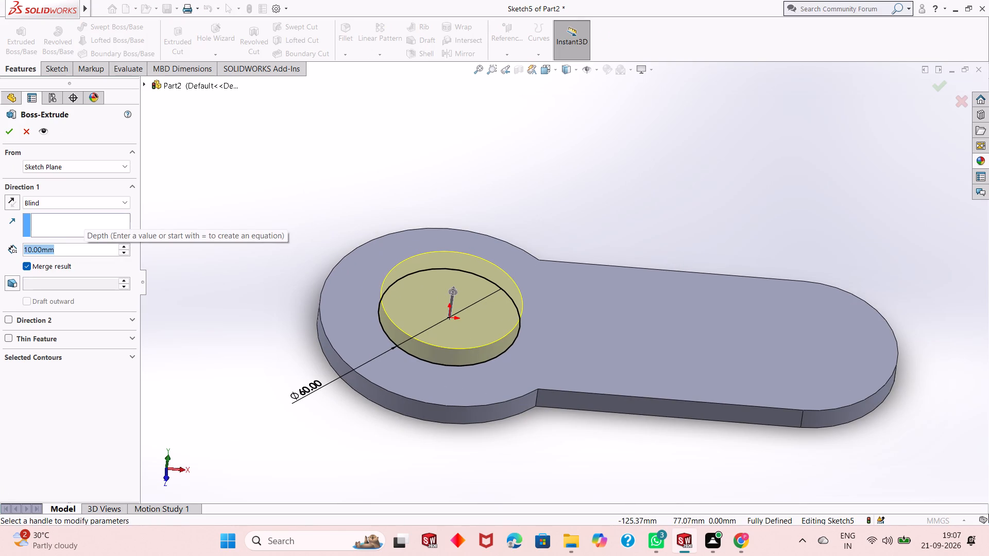
type("45")
key("Return")
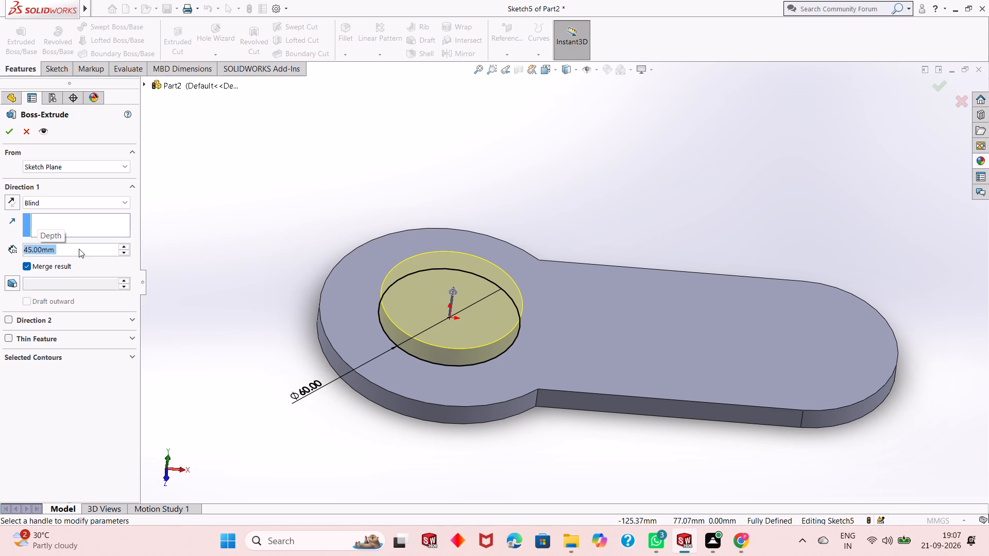
left_click(11, 136)
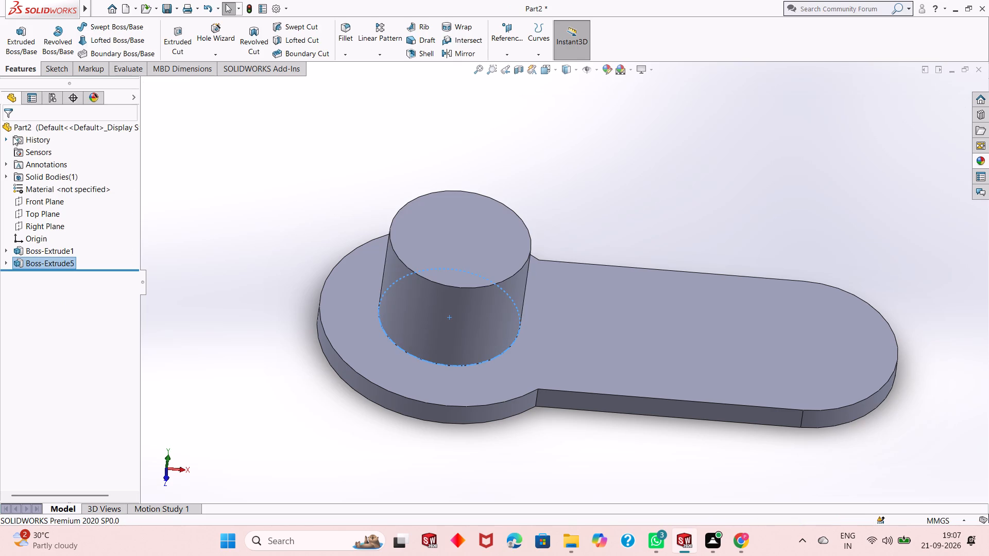
key("Escape")
key("Escape")
key("Escape")
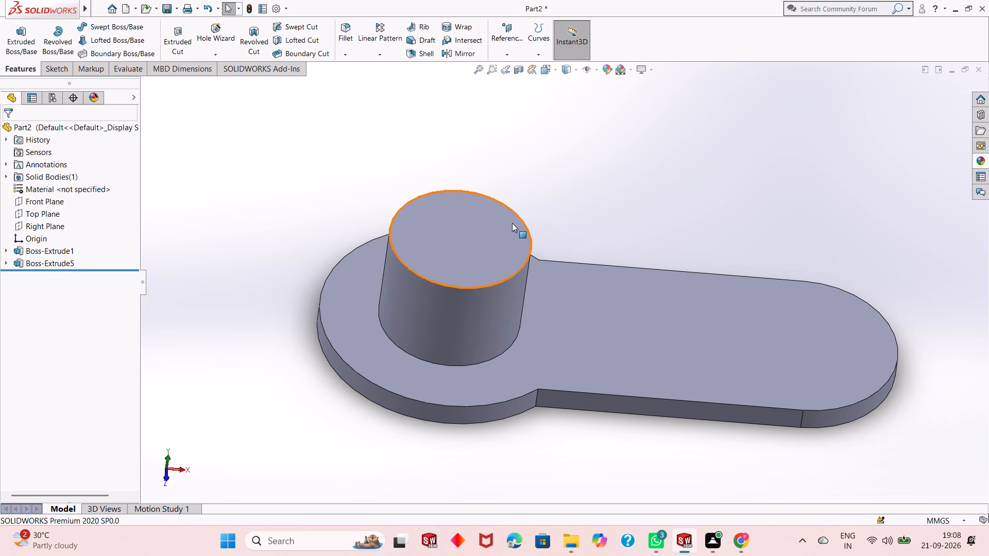
Start a sketch on the boss's top face and draw a circle about 48 mm in radius centred on the origin.
left_click(507, 227)
left_click(552, 199)
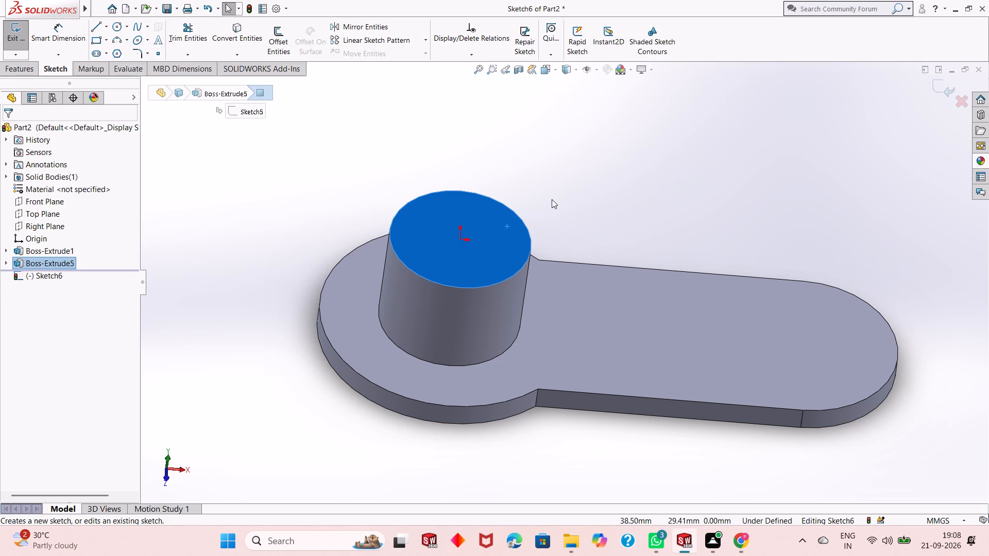
key("ctrl+8")
key("Escape")
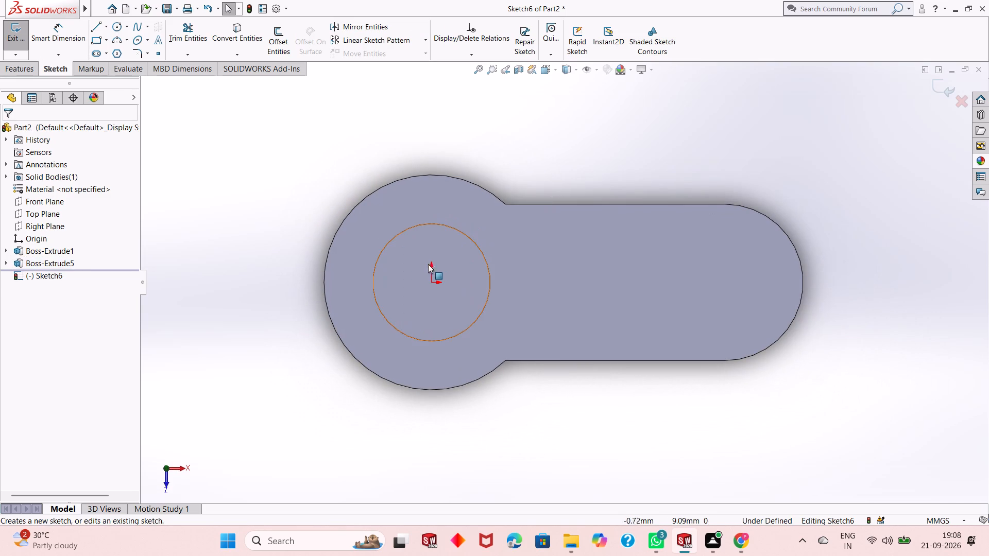
left_click(120, 27)
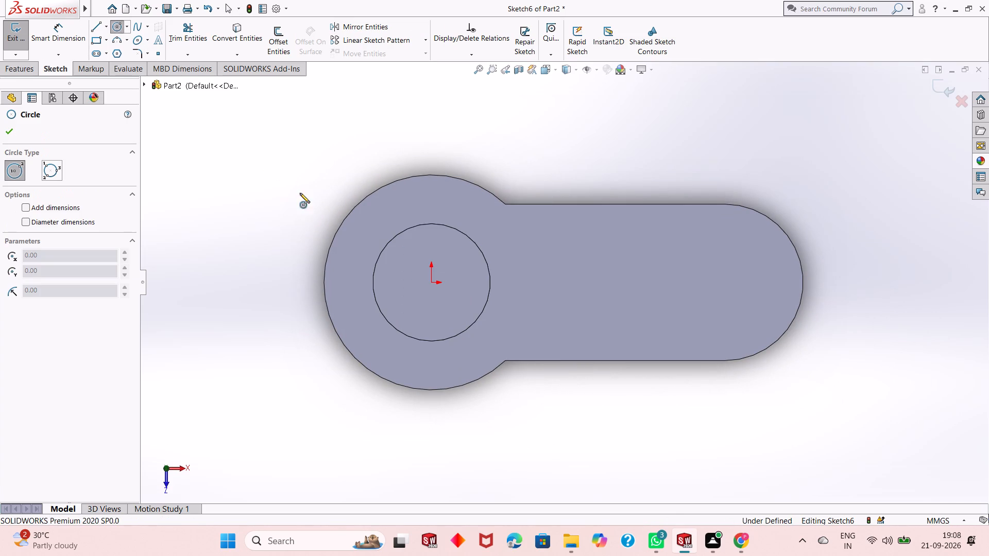
left_click(431, 282)
left_click(521, 254)
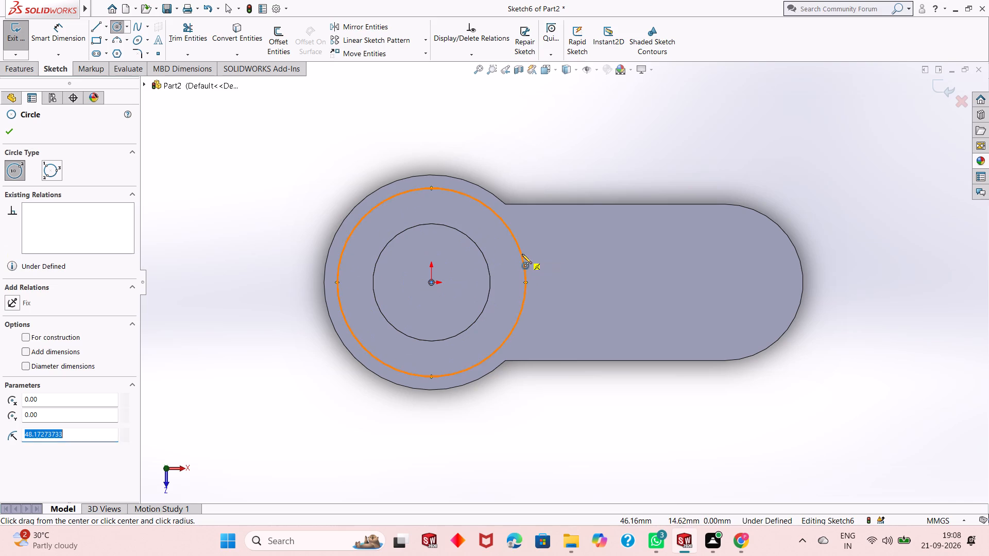
Dimension the diameter of the origin-centred circle on the boss's top face to 70 mm.
left_click(16, 128)
left_click(47, 29)
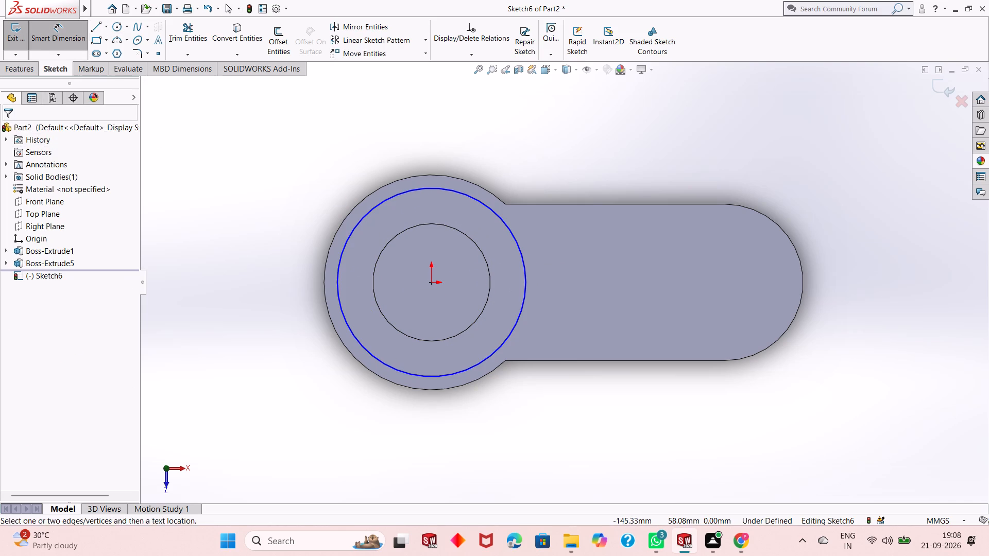
left_click(354, 340)
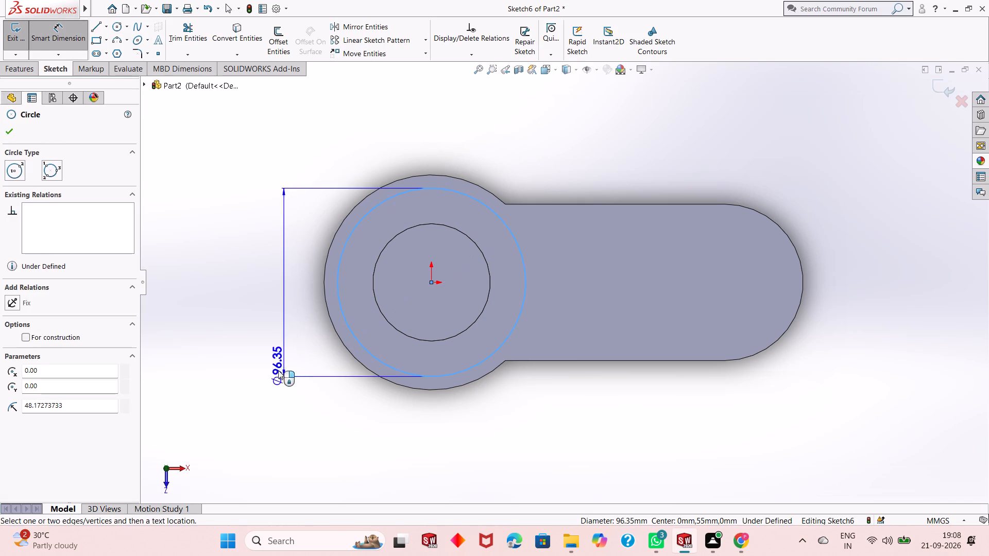
left_click(272, 376)
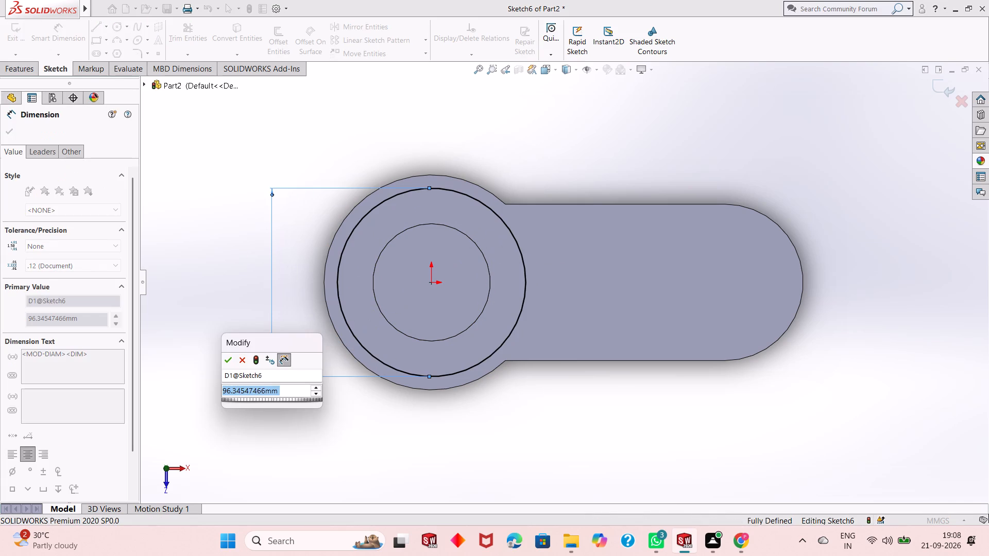
type("70")
key("Return")
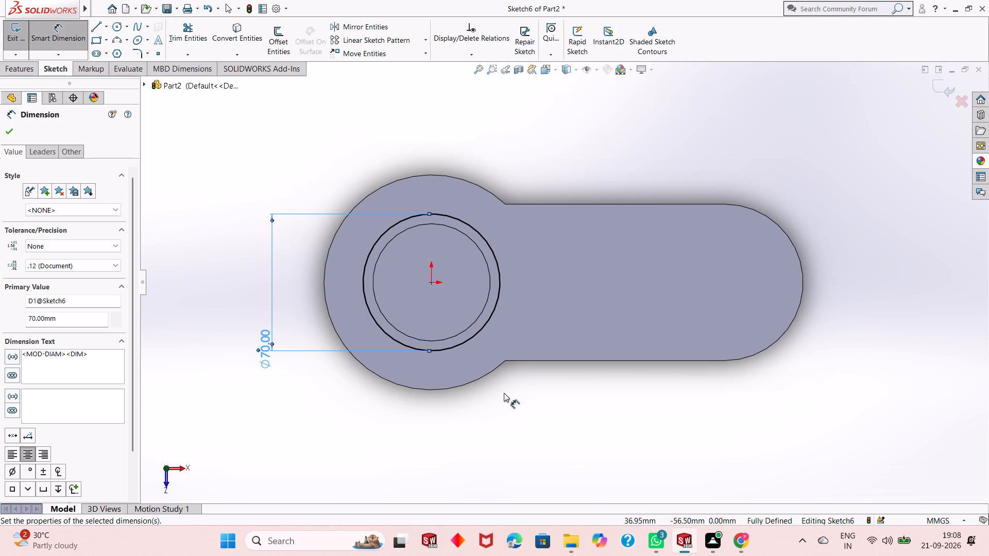
middle_click_drag(502, 382, 518, 253)
middle_click_drag(516, 260, 497, 255)
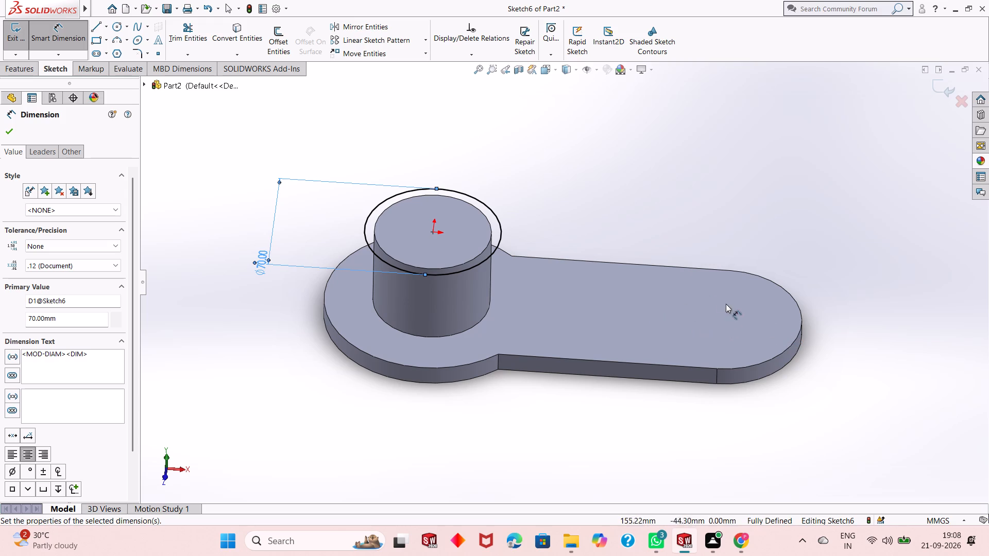
scroll(597, 274, "down", 1)
scroll(601, 320, "up", 2)
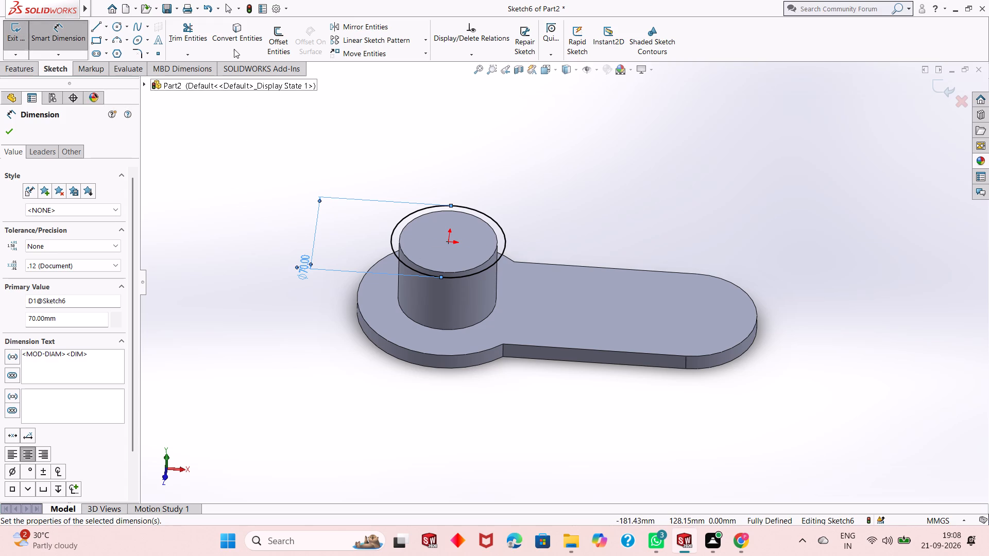
left_click(7, 130)
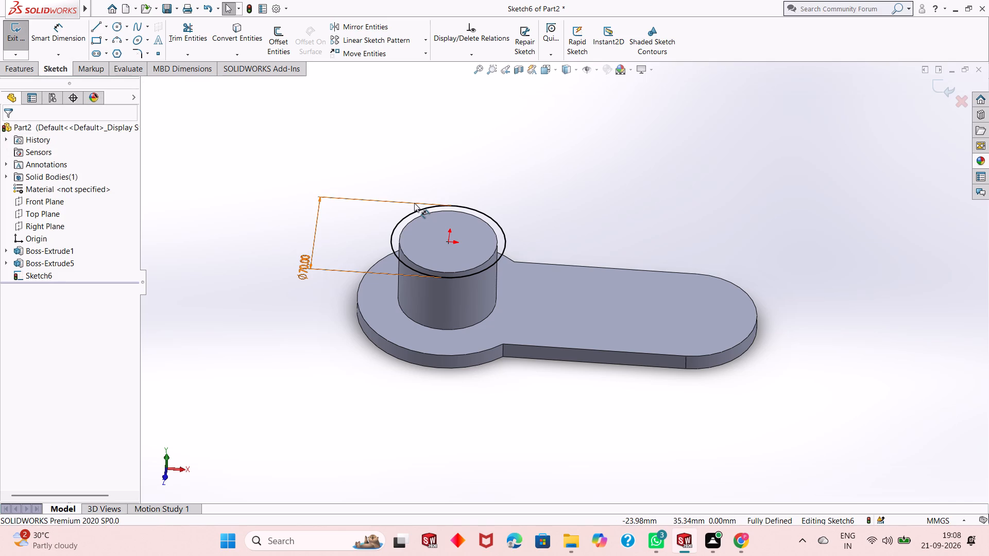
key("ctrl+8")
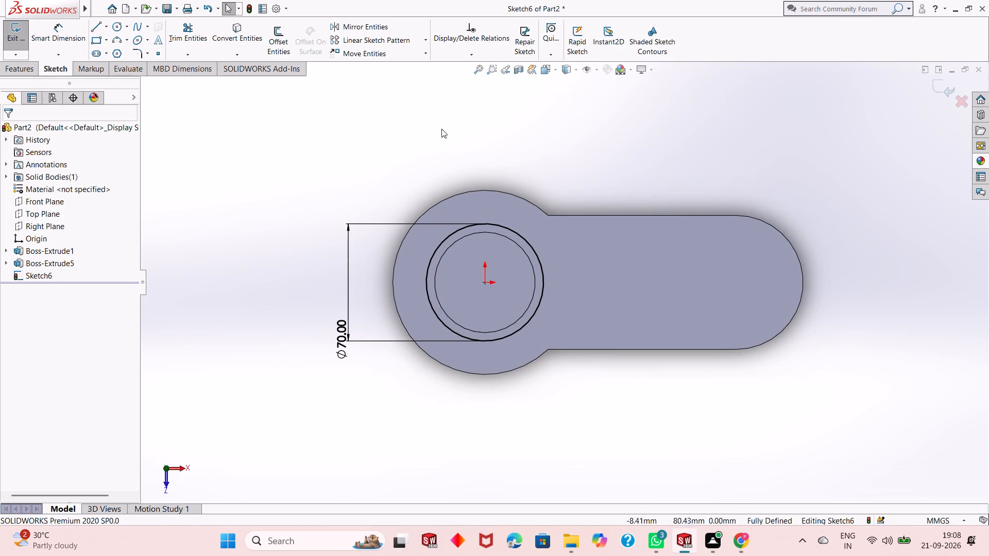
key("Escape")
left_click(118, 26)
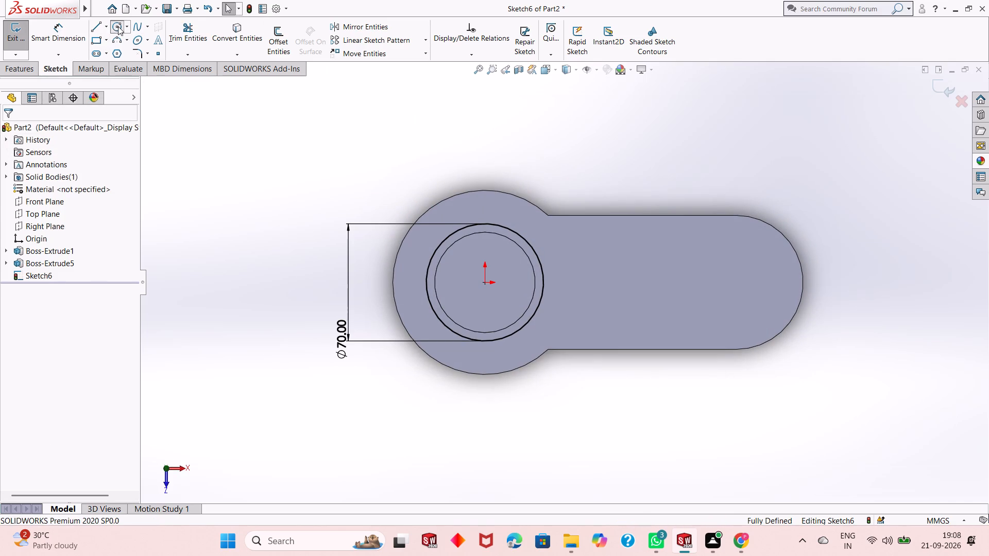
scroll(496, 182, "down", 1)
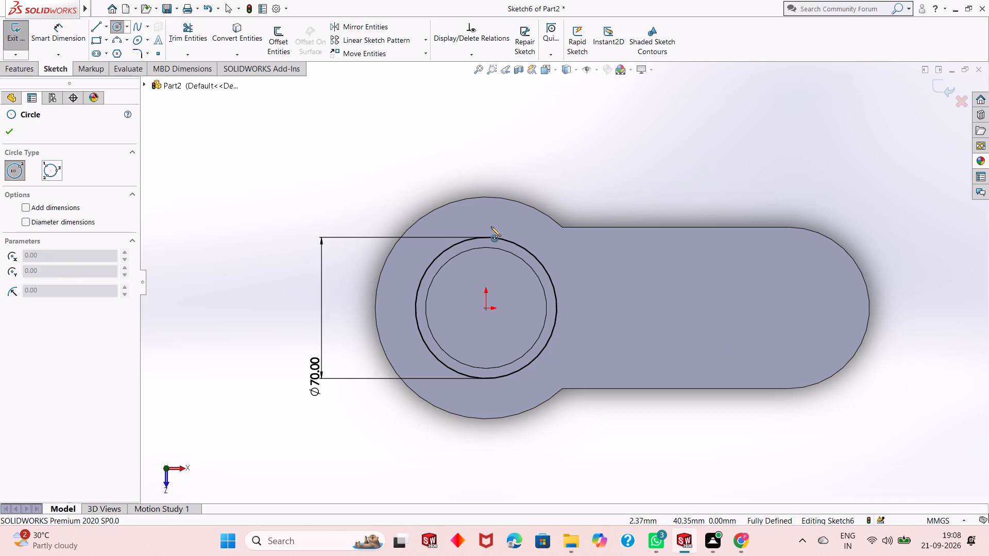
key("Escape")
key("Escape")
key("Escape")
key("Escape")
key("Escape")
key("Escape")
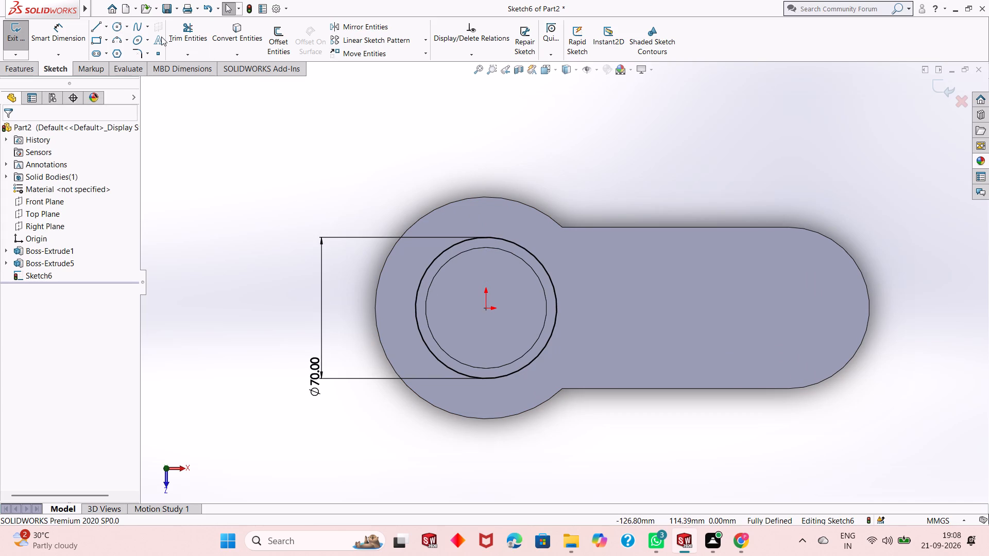
Draw a second circle about 41 mm in radius centred on the origin, around the 70 mm circle.
left_click(120, 26)
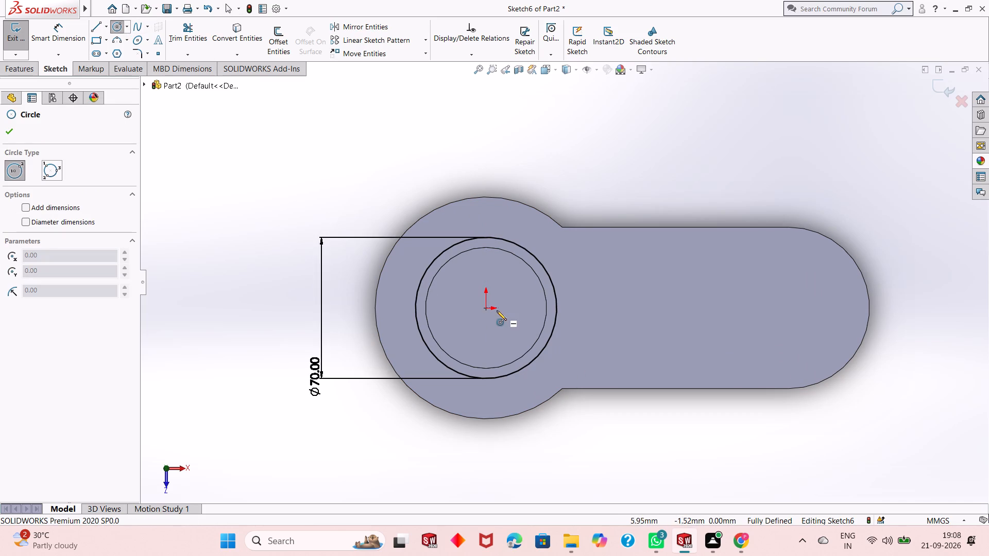
left_click(484, 308)
left_click(509, 229)
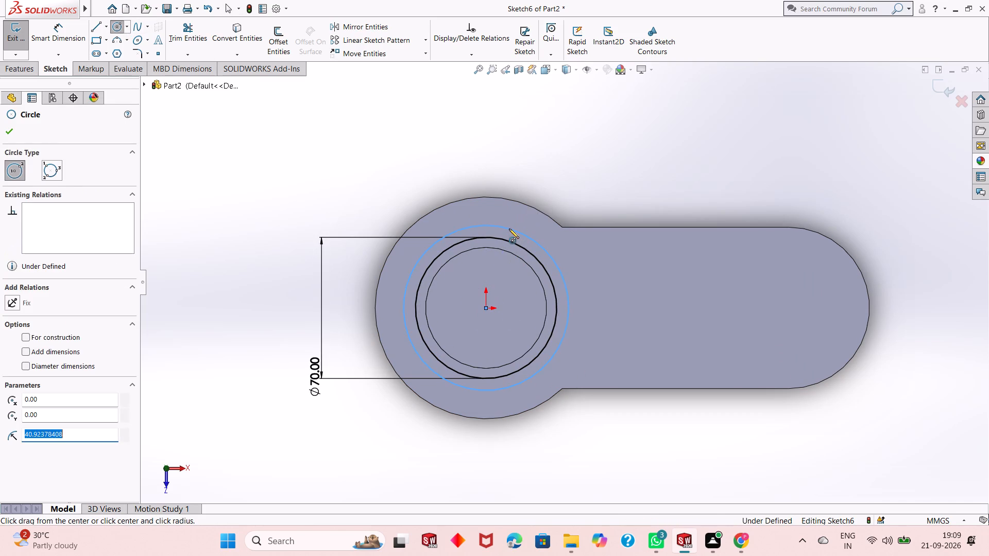
key("Escape")
key("Escape")
Dimension the second circle's diameter to 75 mm.
left_click(37, 39)
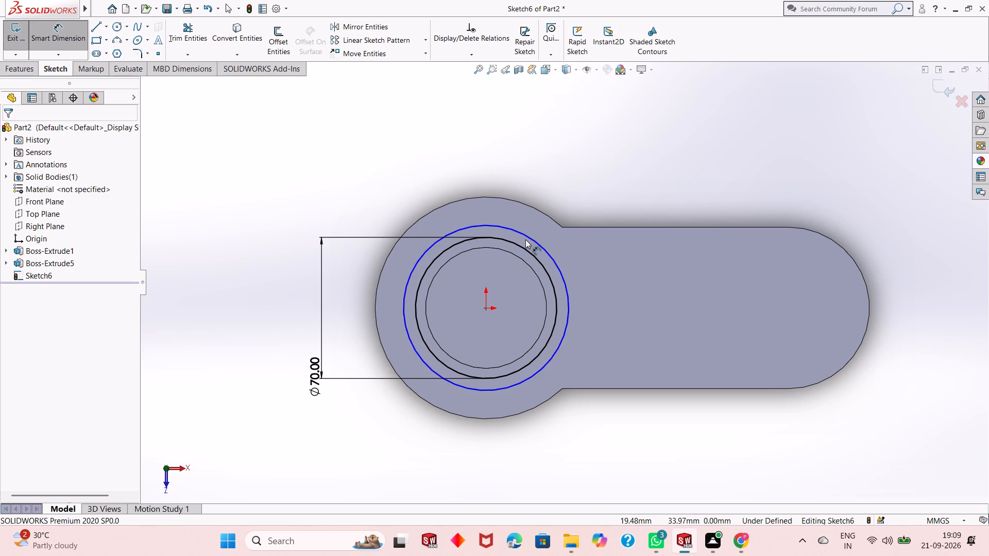
left_click(527, 238)
left_click(573, 173)
type("75")
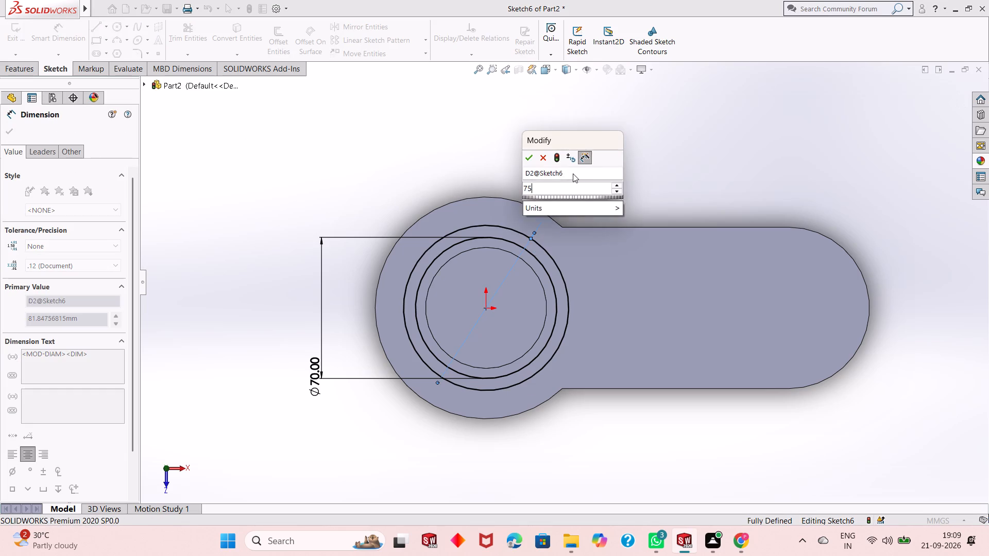
key("Return")
key("Escape")
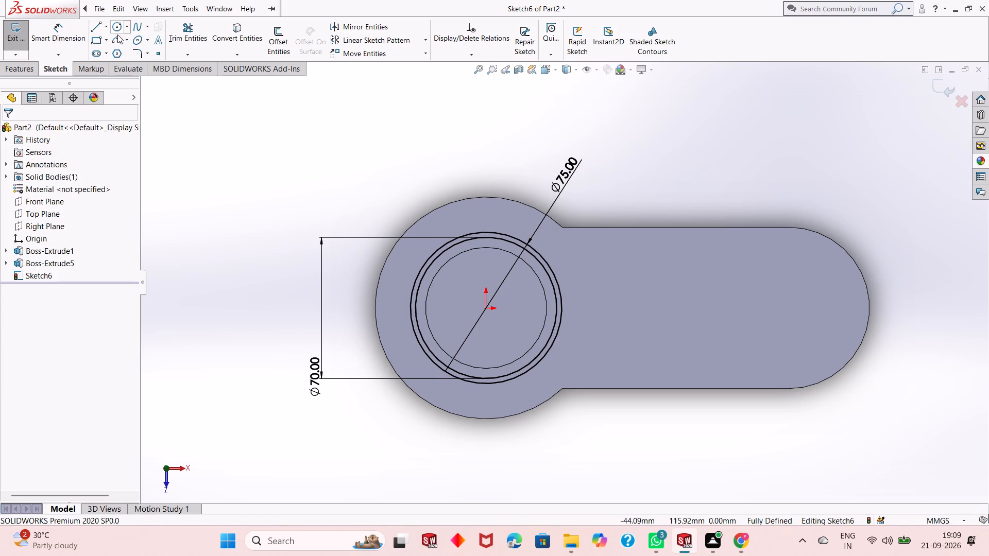
key("Escape")
Draw a circle 17.5 mm in radius centred on the 75 mm circle's top quadrant point, reaching the plate's round edge.
left_click(117, 29)
scroll(433, 252, "down", 4)
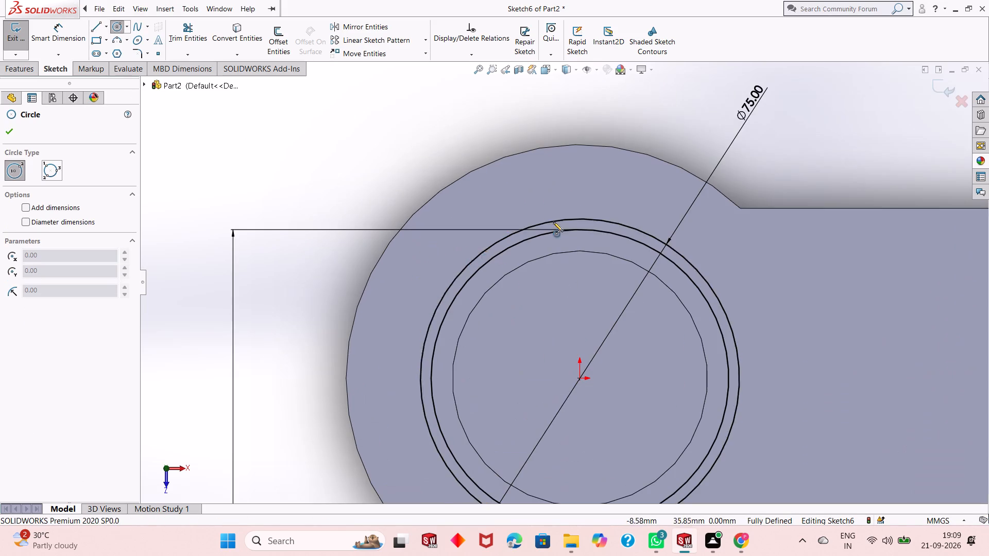
left_click(581, 219)
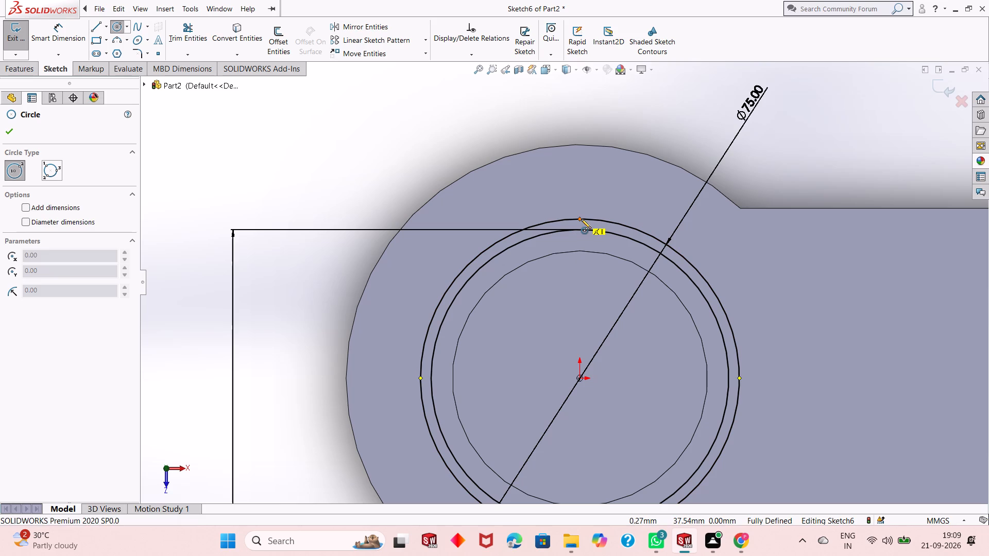
left_click(583, 145)
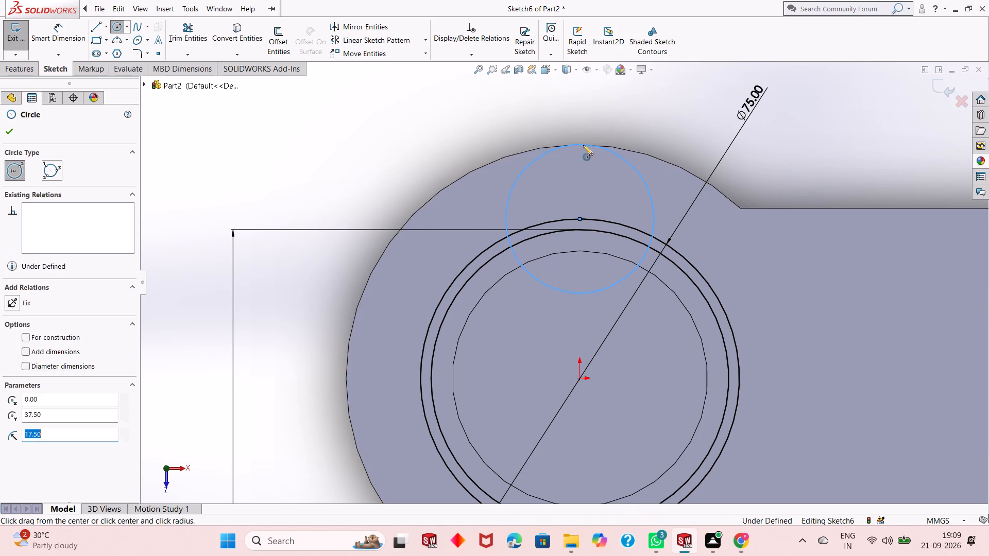
key("Escape")
Draw a matching circle about 17.5 mm in radius centred on the 75 mm circle's bottom quadrant point, reaching the plate's round edge.
scroll(587, 415, "up", 3)
scroll(586, 423, "down", 2)
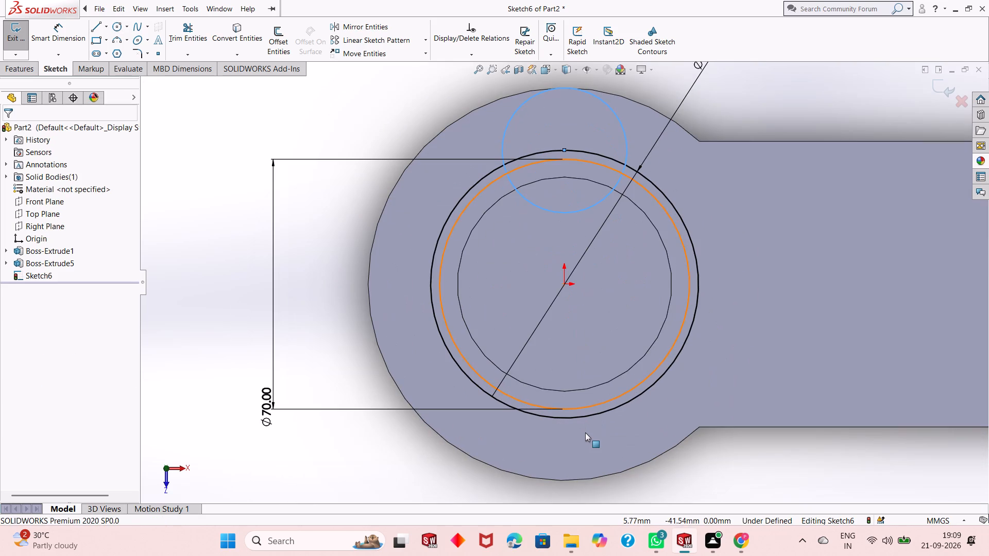
key("c")
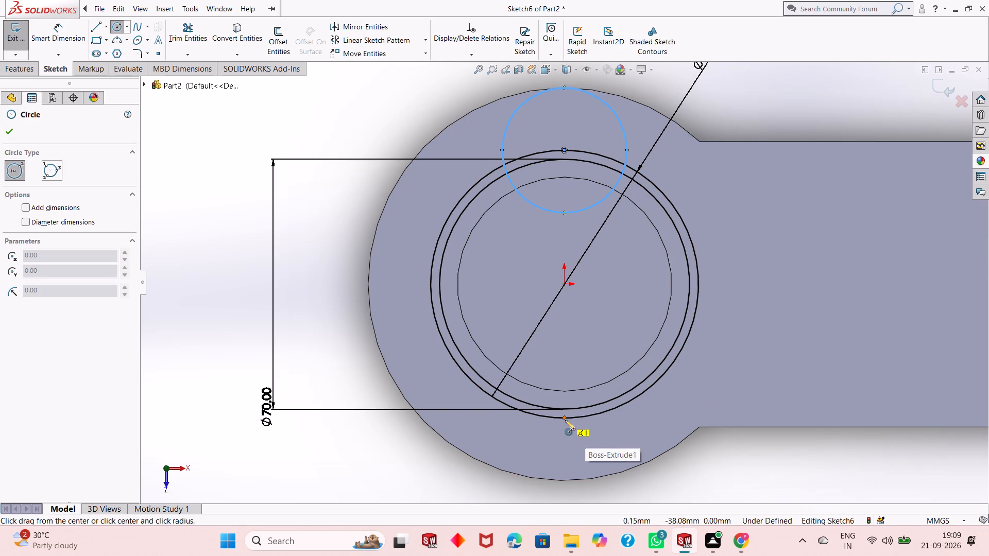
left_click(565, 418)
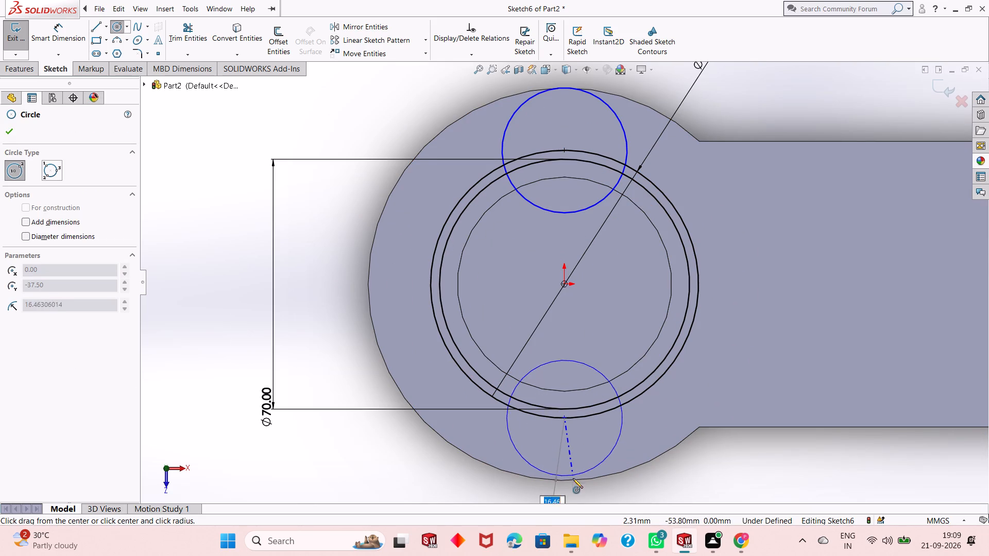
left_click(567, 478)
key("Escape")
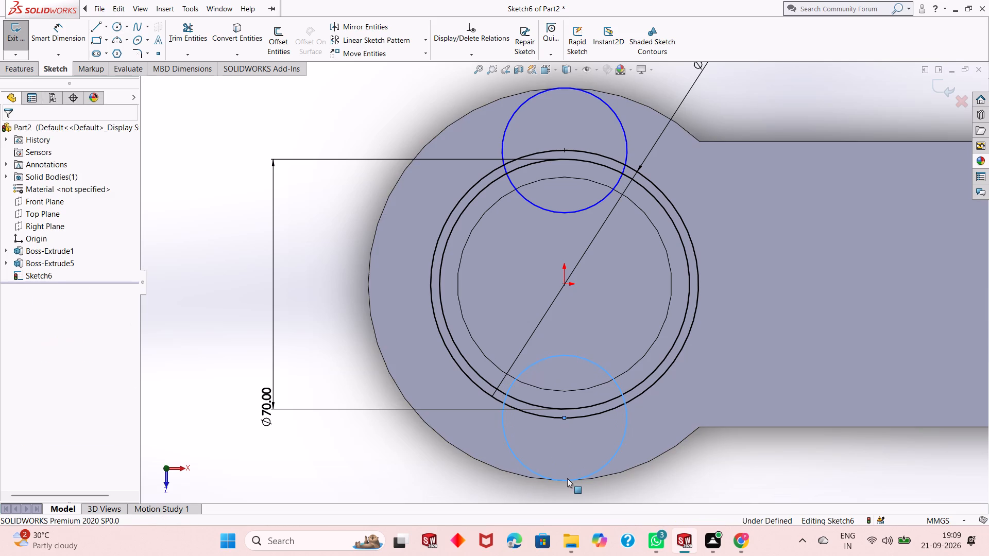
key("Escape")
Delete the 75 mm circle together with its dimension.
scroll(556, 433, "up", 1)
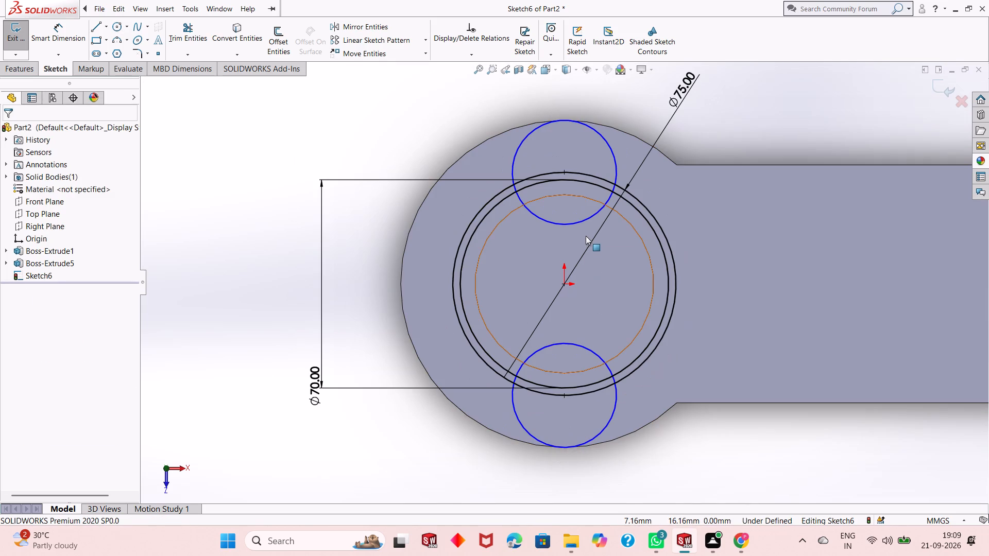
left_click(586, 172)
key("Delete")
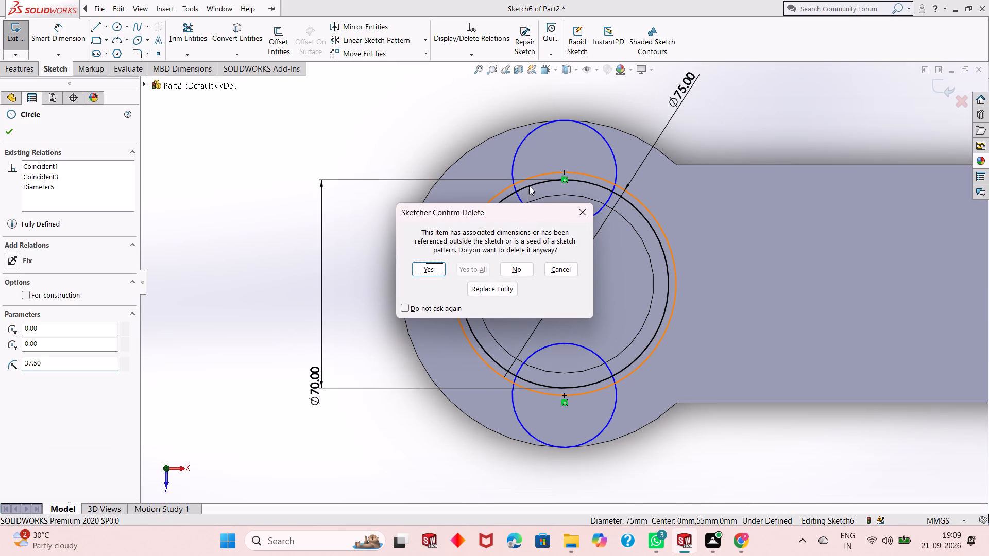
left_click(431, 271)
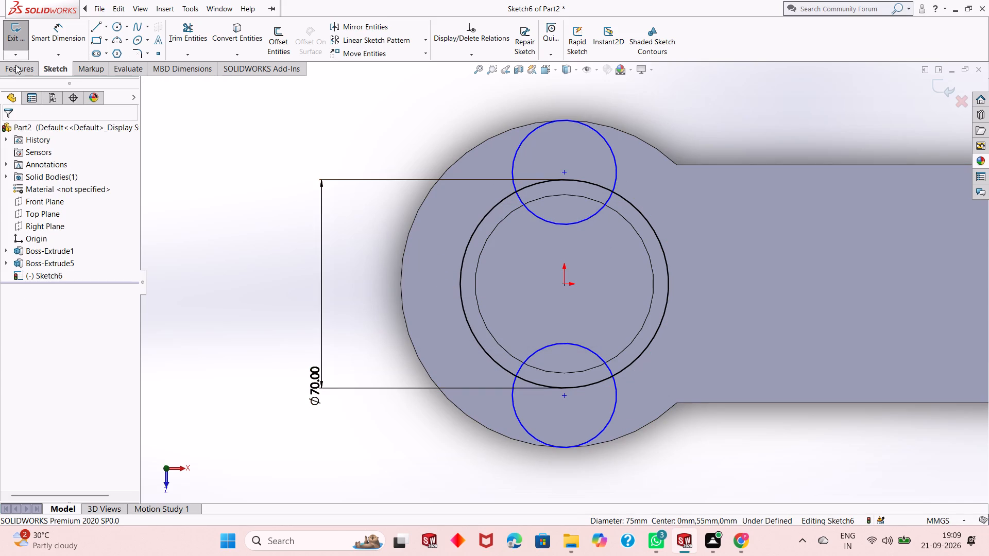
Dimension the diameters of the upper and lower small circles to 35 mm each.
left_click(60, 38)
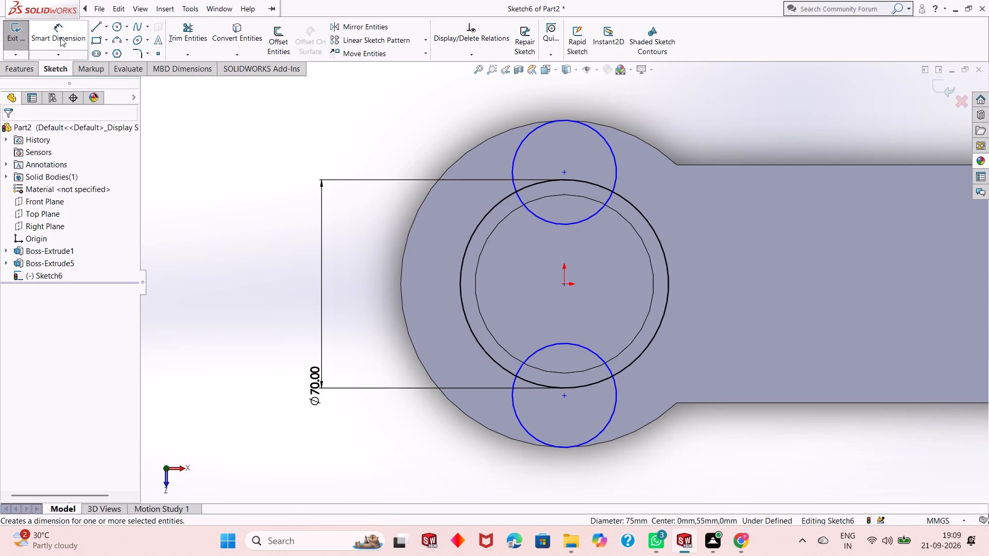
left_click(515, 157)
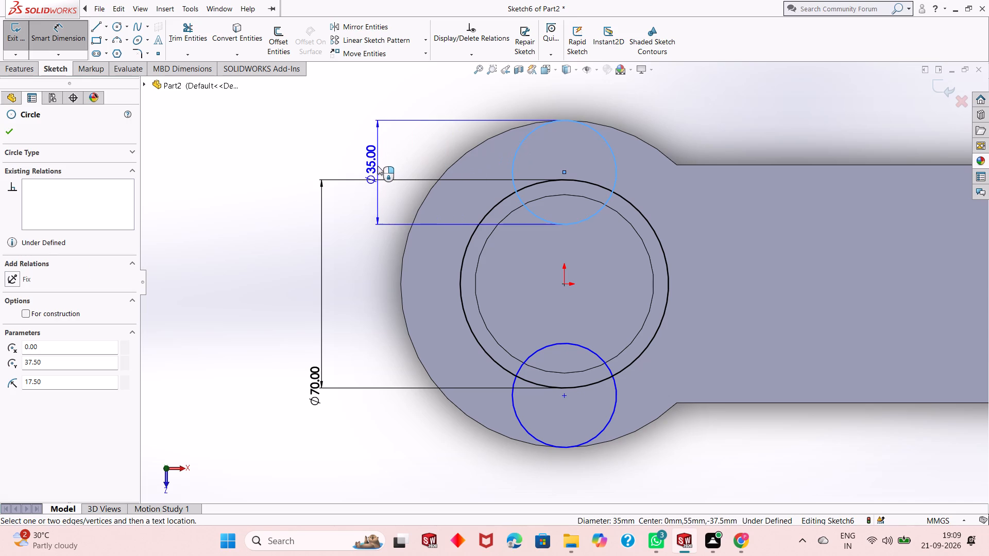
left_click(378, 166)
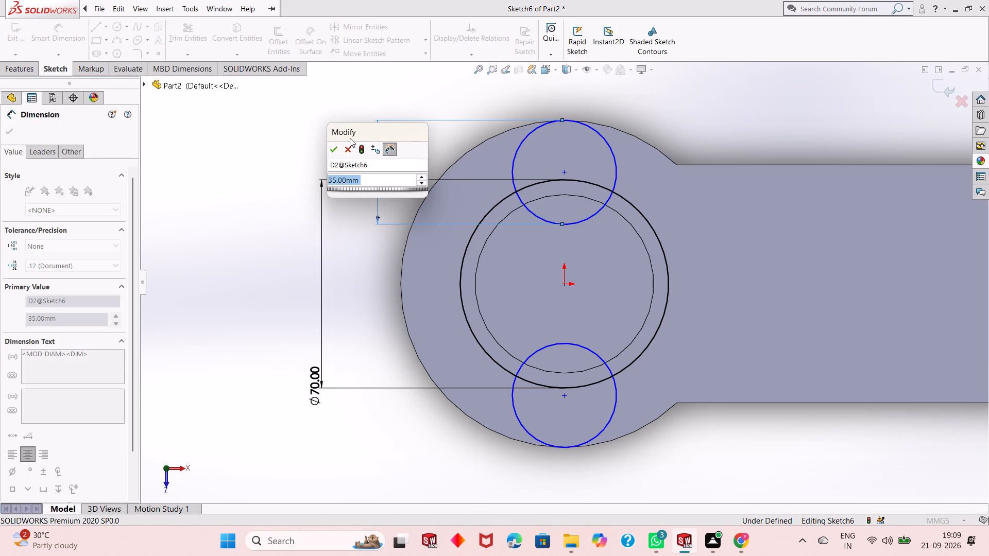
left_click(337, 149)
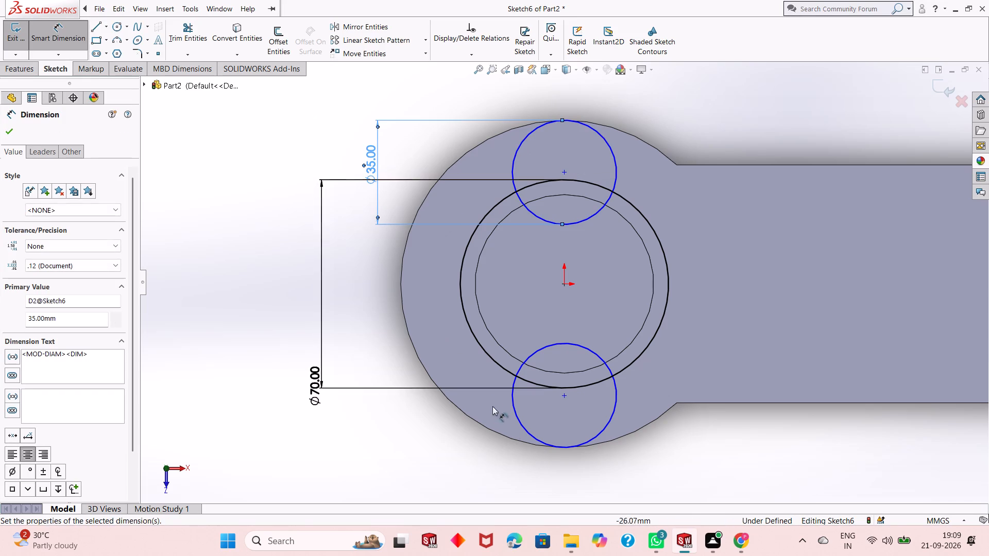
left_click(520, 423)
left_click(407, 452)
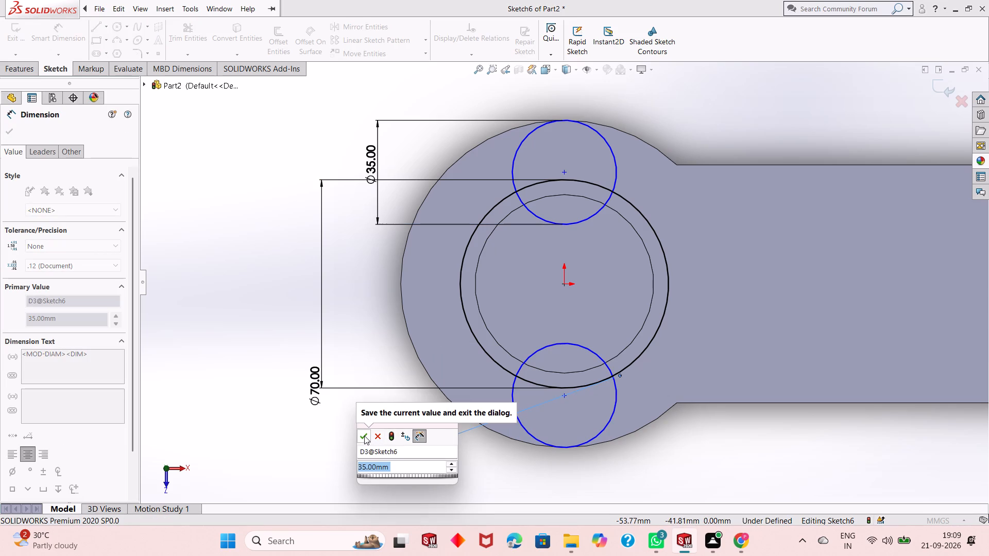
left_click(364, 436)
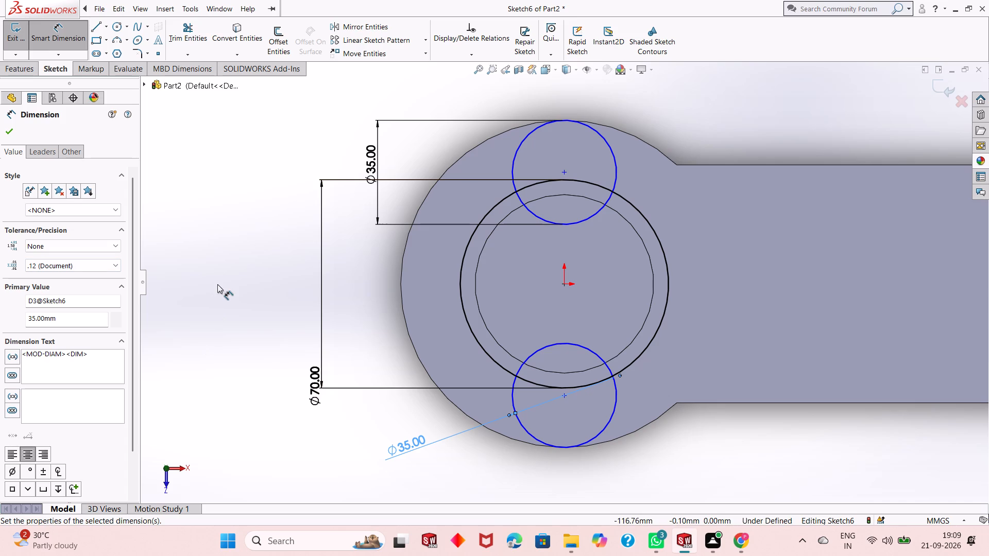
key("Escape")
key("Escape")
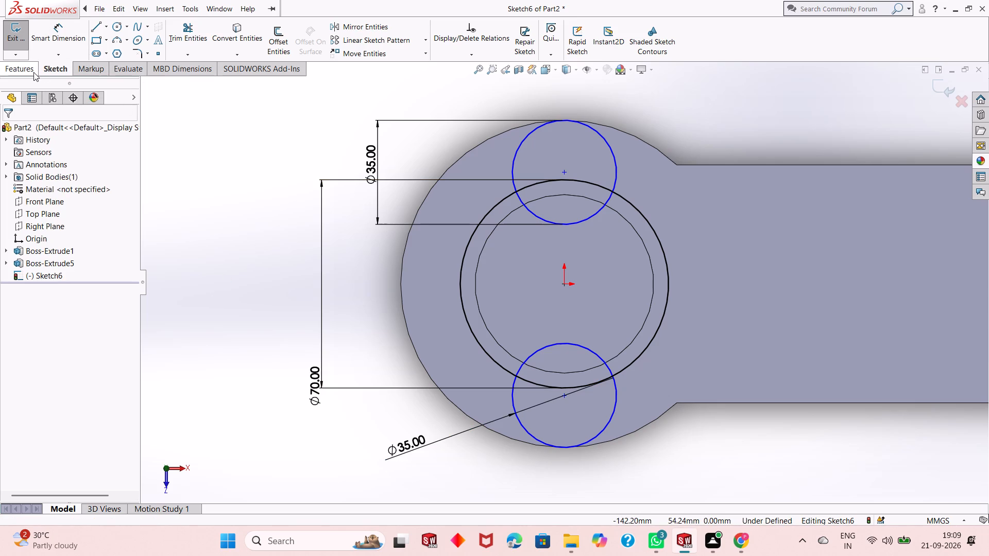
Draw two slanted lines joining the upper 35 mm circle to the 70 mm circle, about 33 mm long on the left and 30 mm on the right.
left_click(96, 27)
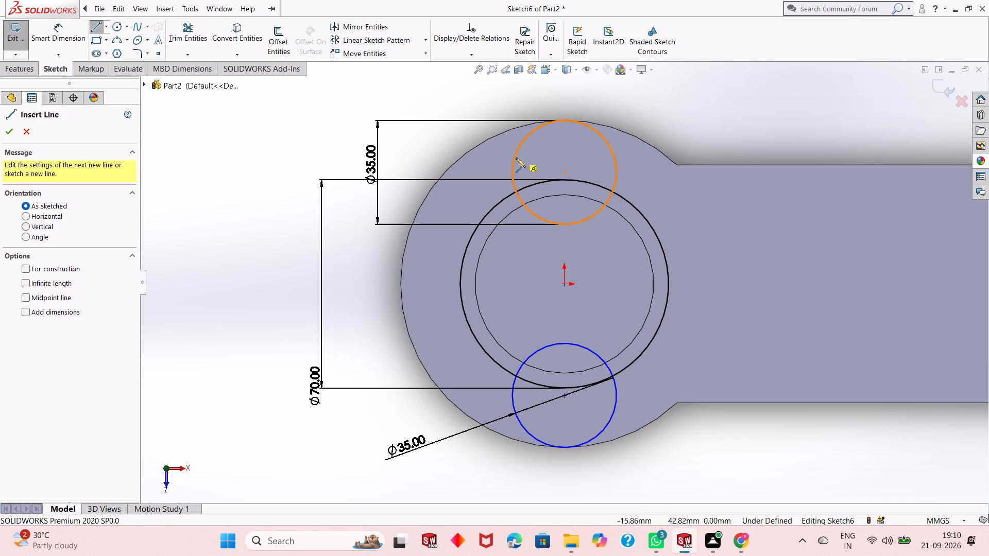
left_click(513, 160)
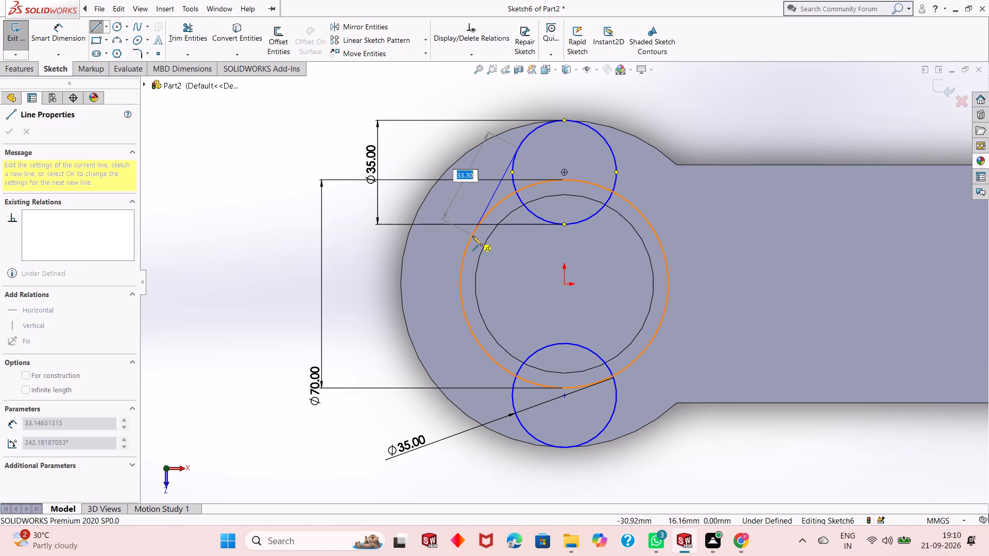
left_click(472, 236)
key("Escape")
key("Escape")
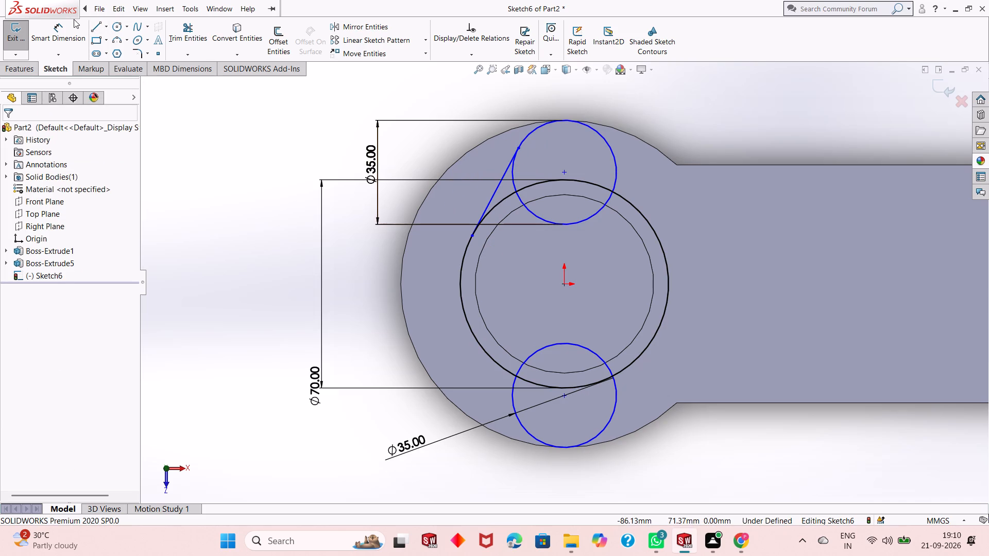
left_click(90, 23)
left_click(611, 148)
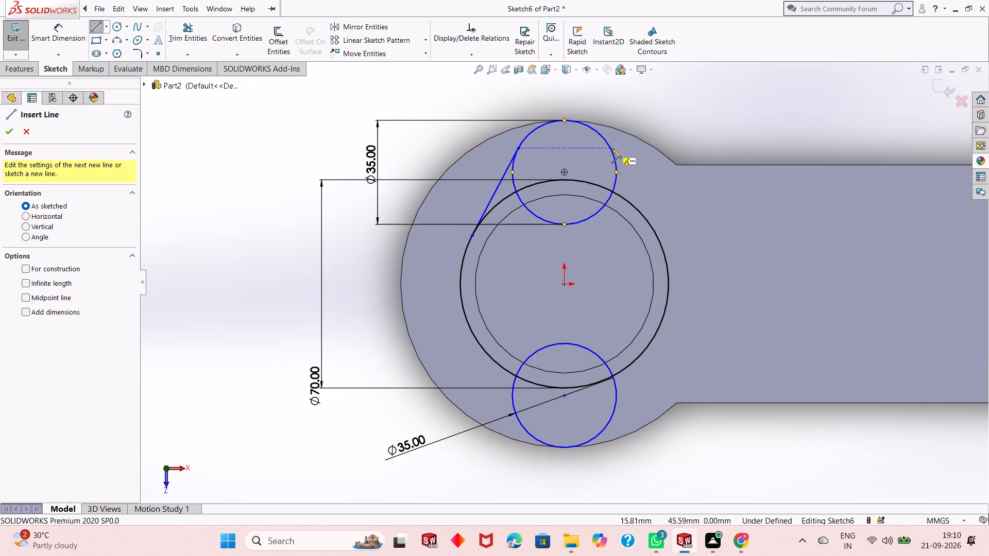
left_click(650, 228)
key("Escape")
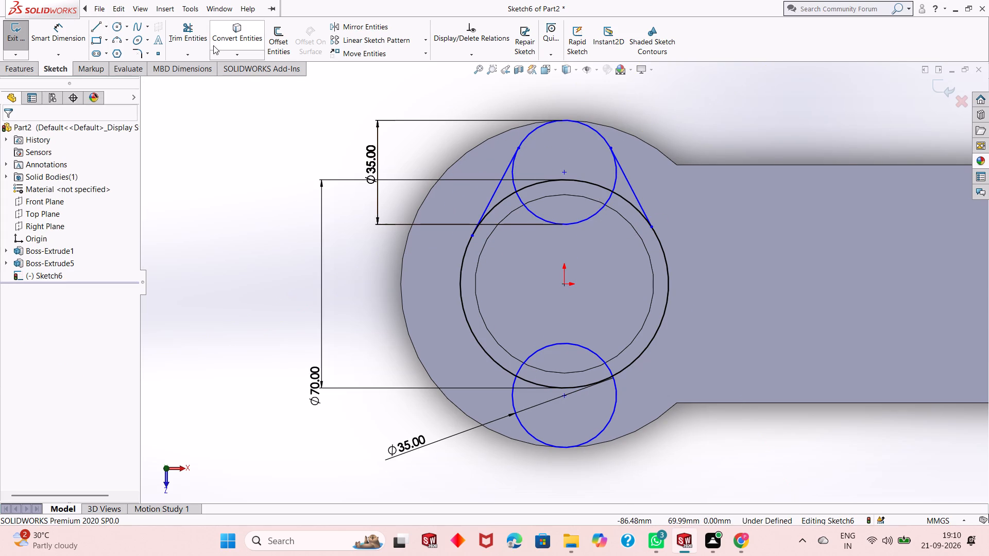
Draw slanted lines joining the 70 mm circle to the lower 35 mm circle on both sides, the left one about 29 mm long.
left_click(94, 26)
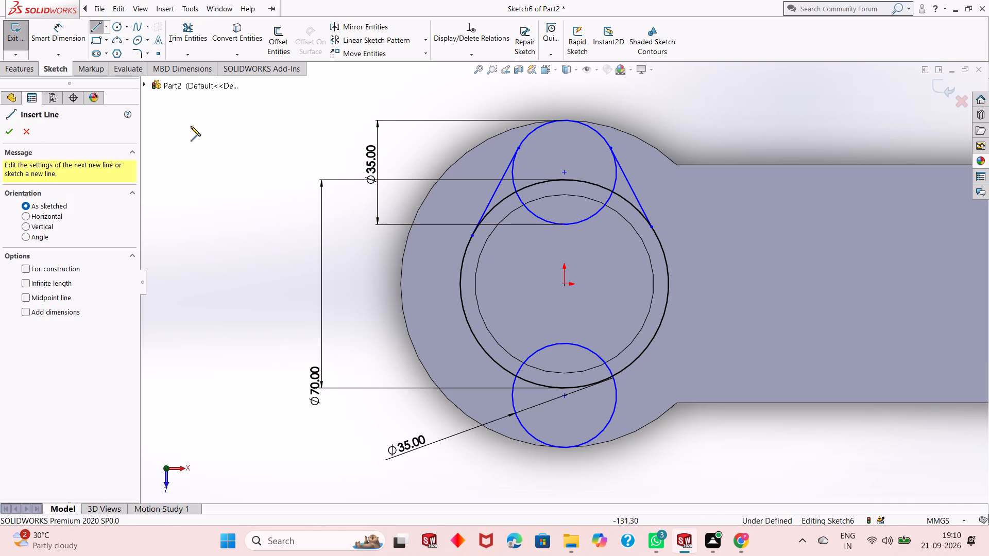
left_click(480, 347)
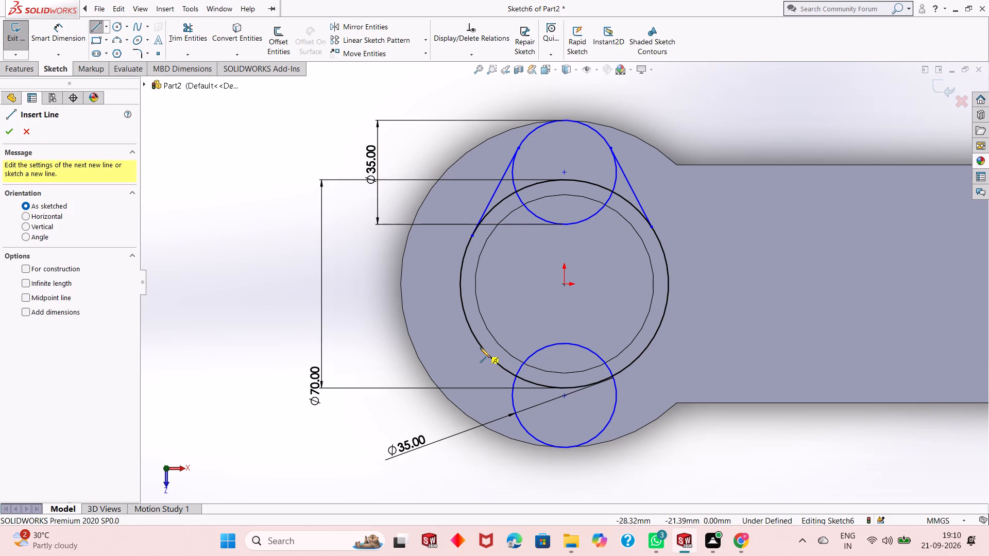
left_click(521, 424)
key("Escape")
key("Escape")
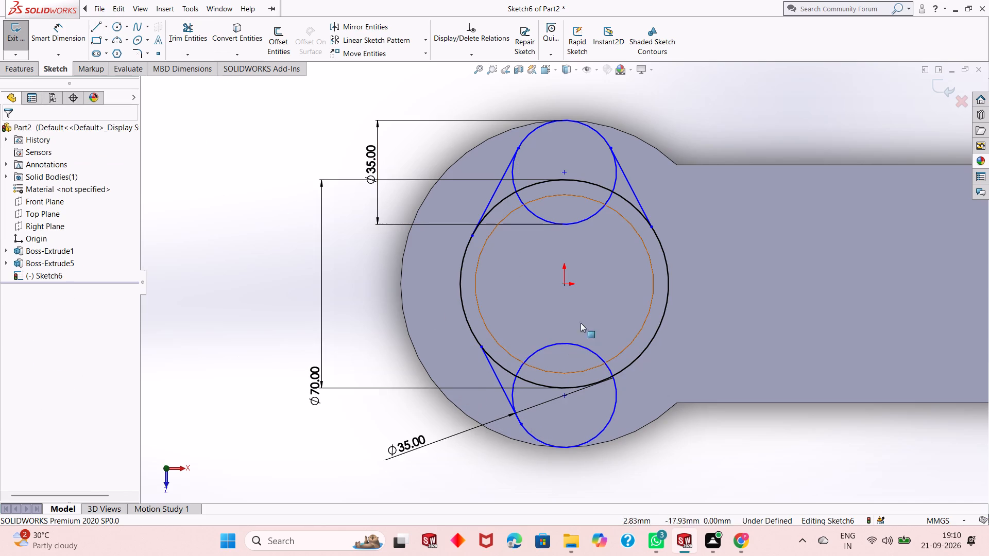
left_click(94, 28)
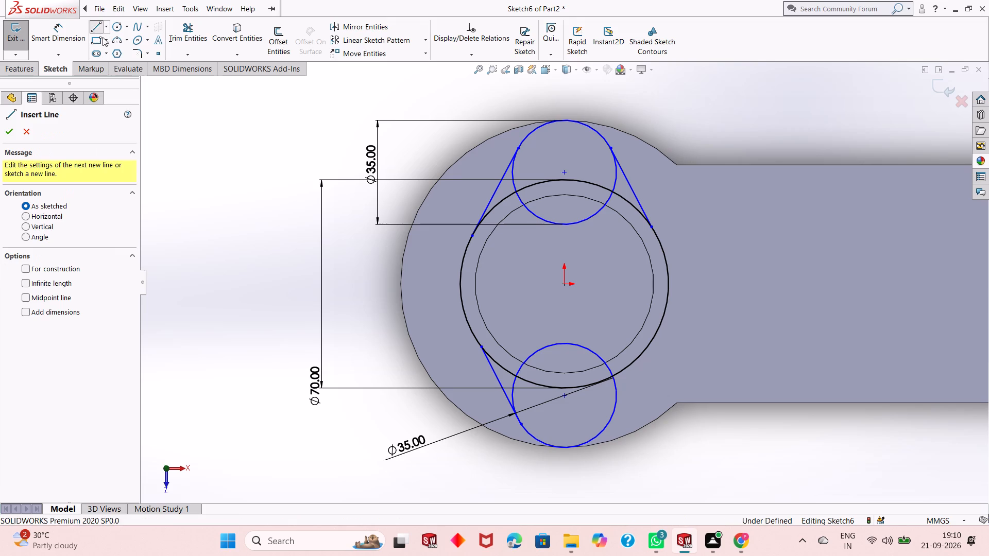
left_click(614, 413)
left_click(662, 324)
key("Escape")
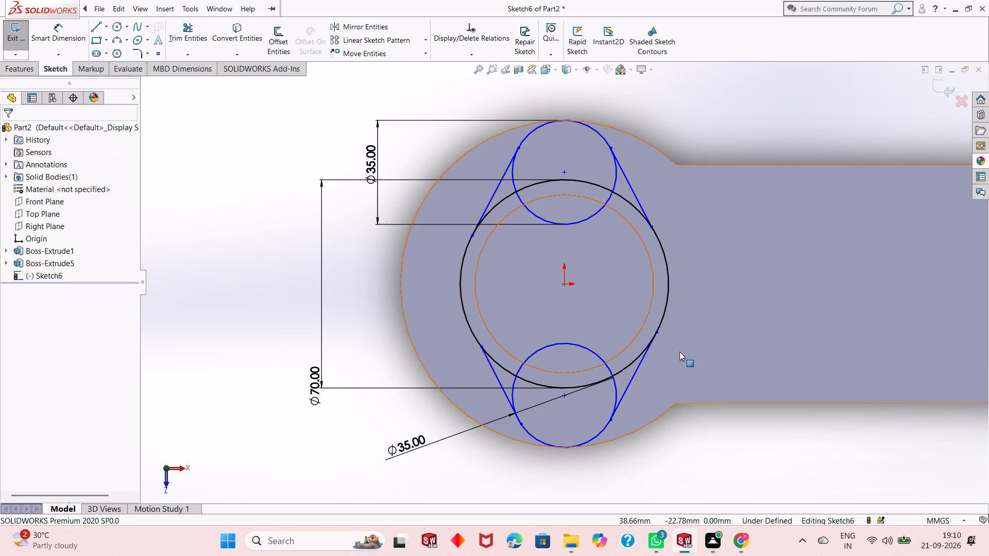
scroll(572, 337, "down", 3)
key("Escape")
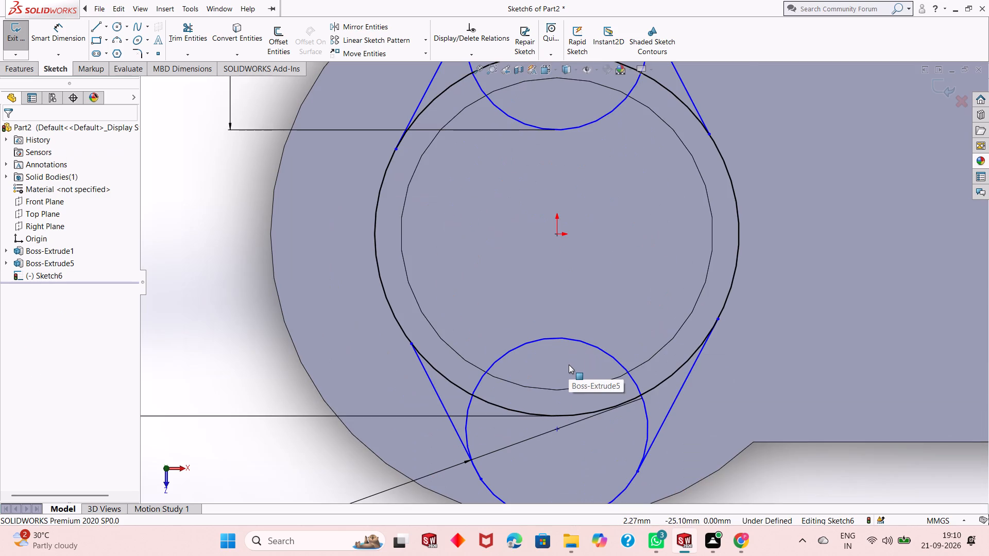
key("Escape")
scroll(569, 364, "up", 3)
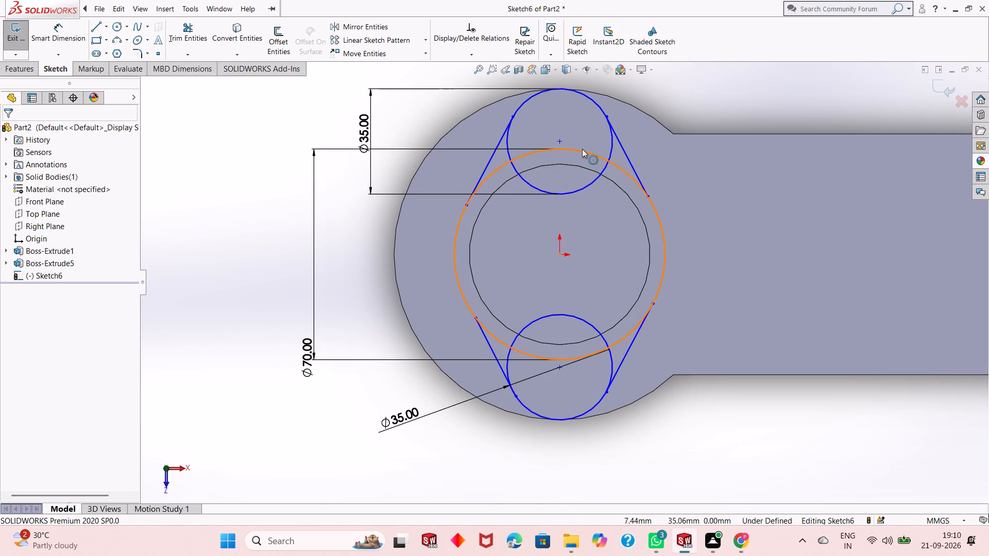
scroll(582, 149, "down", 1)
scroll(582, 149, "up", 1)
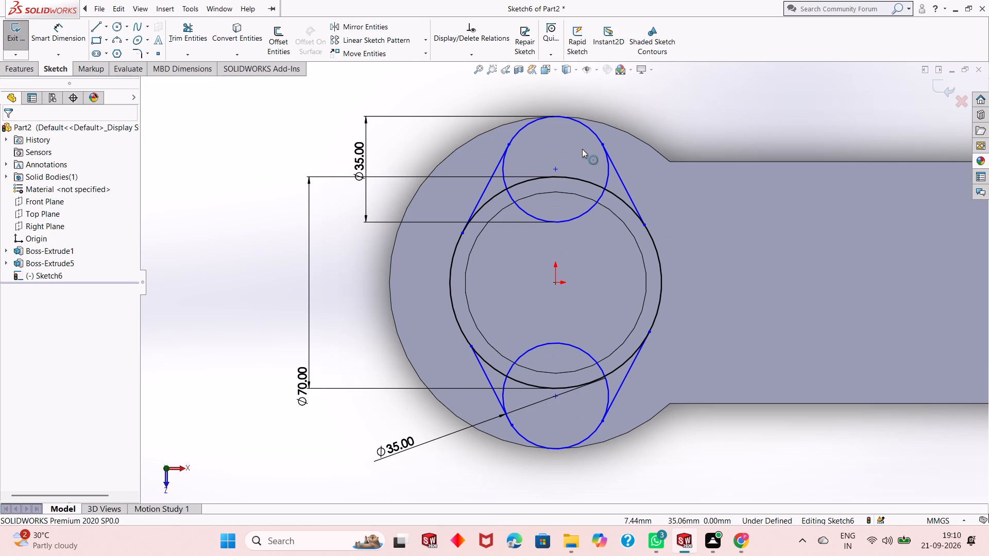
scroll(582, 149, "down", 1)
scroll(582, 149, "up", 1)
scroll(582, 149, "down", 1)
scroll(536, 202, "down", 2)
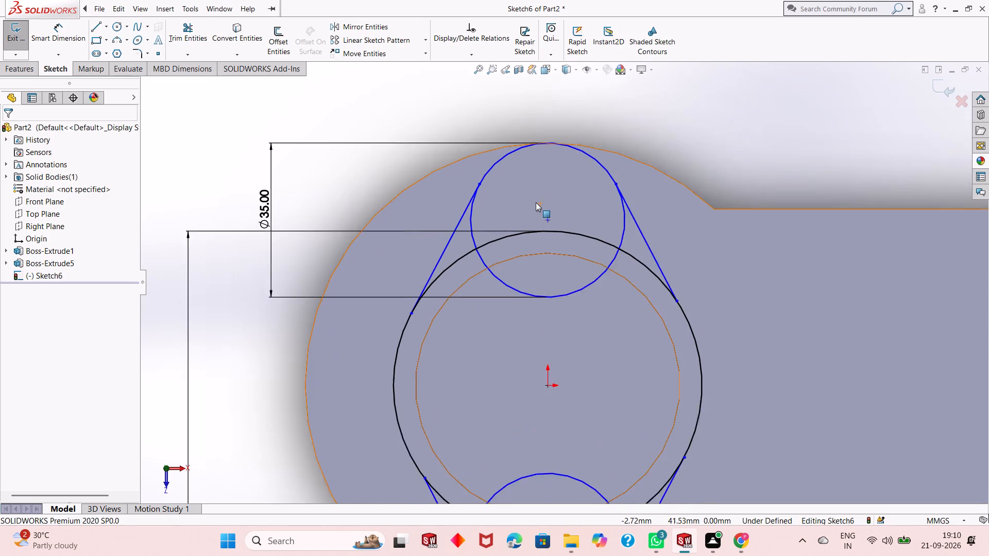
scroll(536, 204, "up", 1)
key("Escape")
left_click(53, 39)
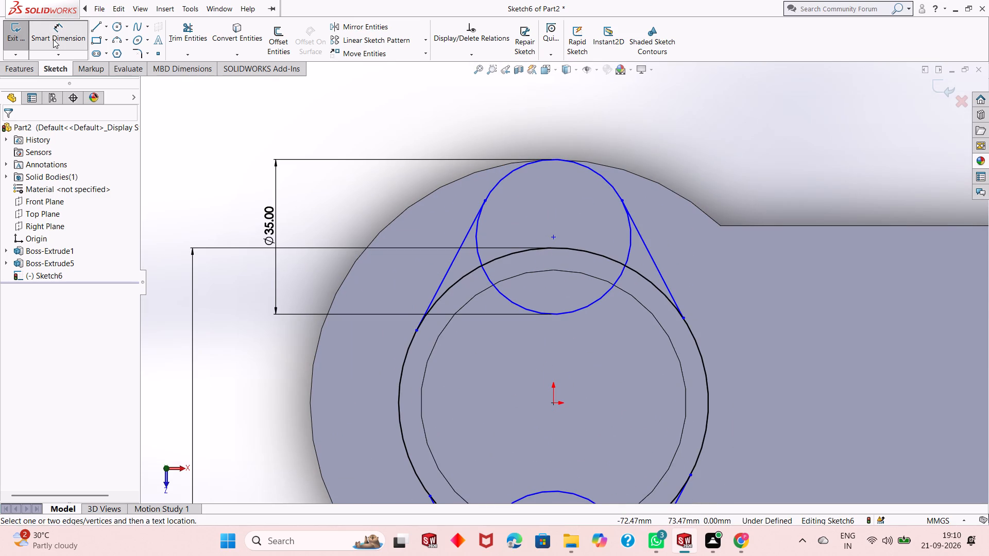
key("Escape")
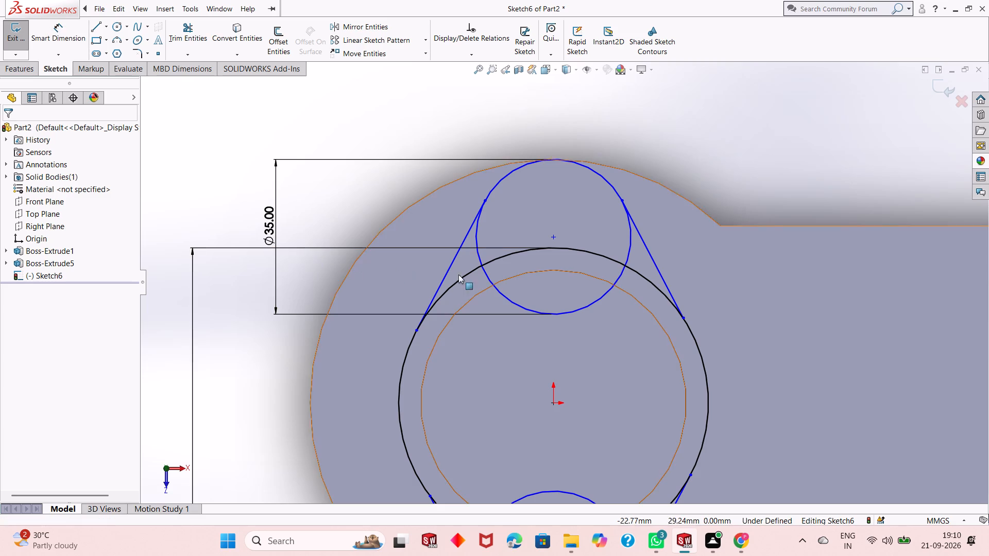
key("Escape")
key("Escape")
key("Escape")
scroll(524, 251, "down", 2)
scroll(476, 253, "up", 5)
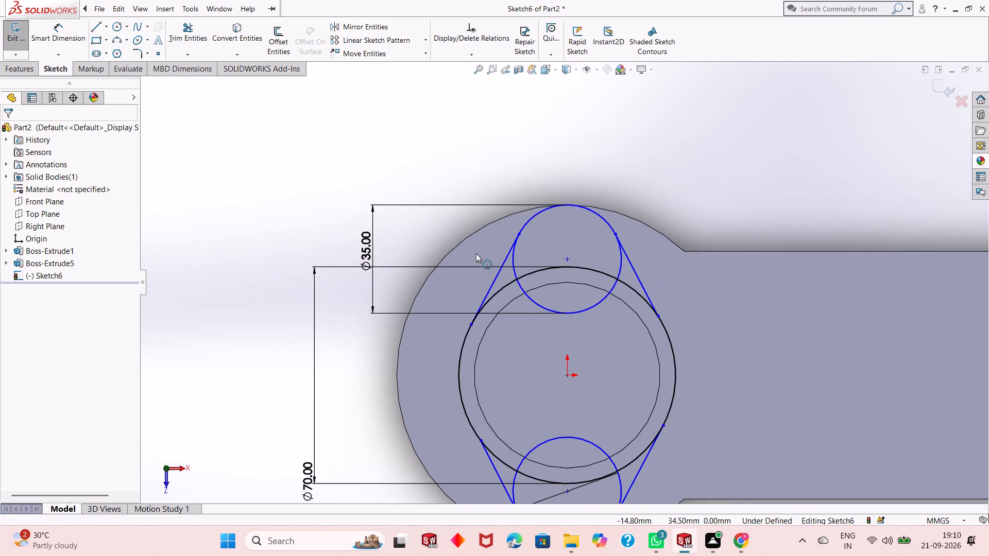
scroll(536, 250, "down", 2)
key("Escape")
Try to apply tangent relations between the upper-left slanted line and both the upper 35 mm circle and the 70 mm circle.
left_click(519, 289)
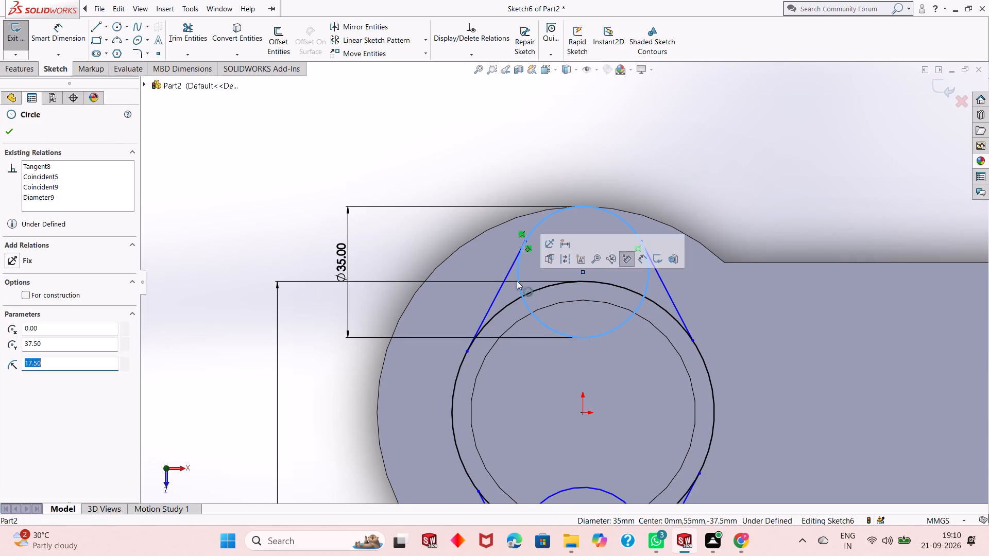
left_click(497, 294, "ctrl")
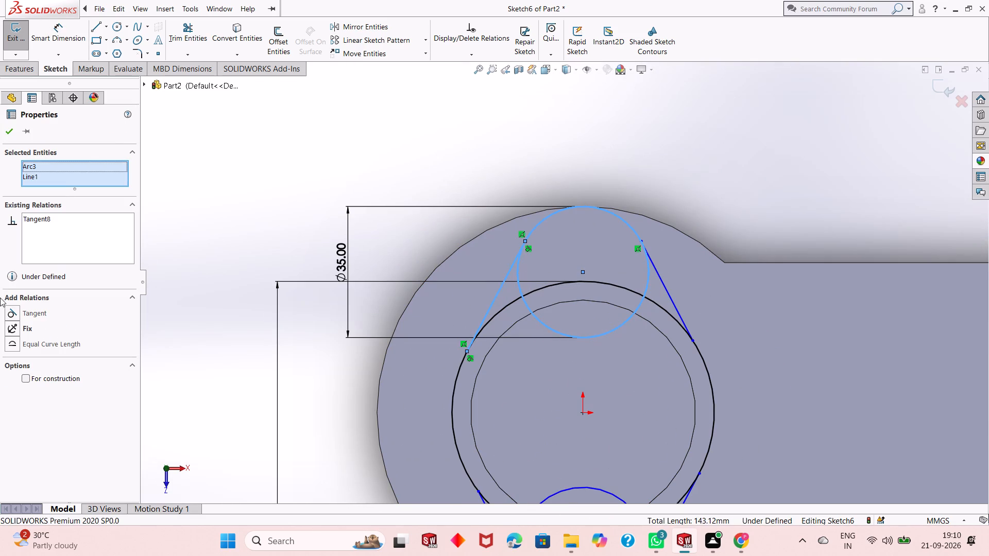
left_click(11, 311)
left_click(12, 135)
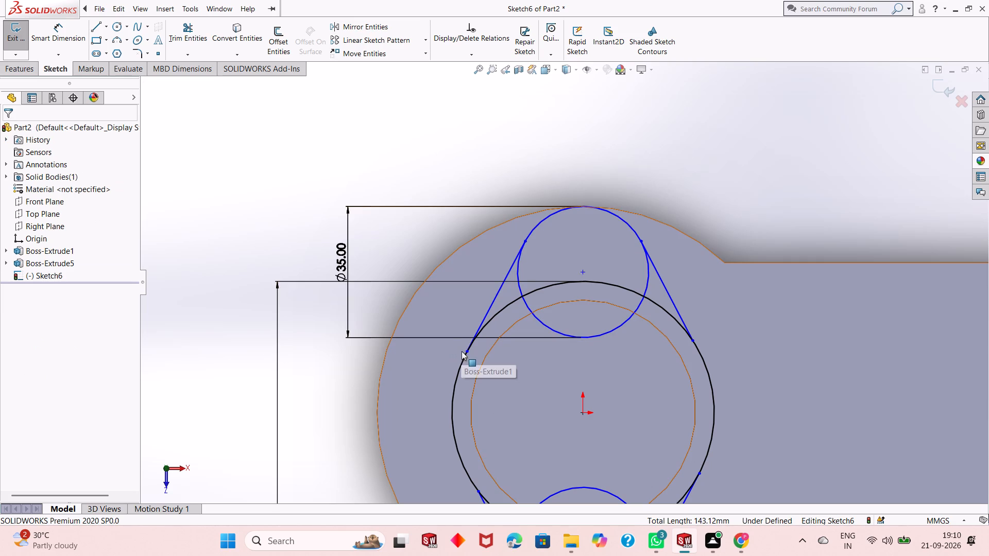
scroll(549, 288, "down", 1)
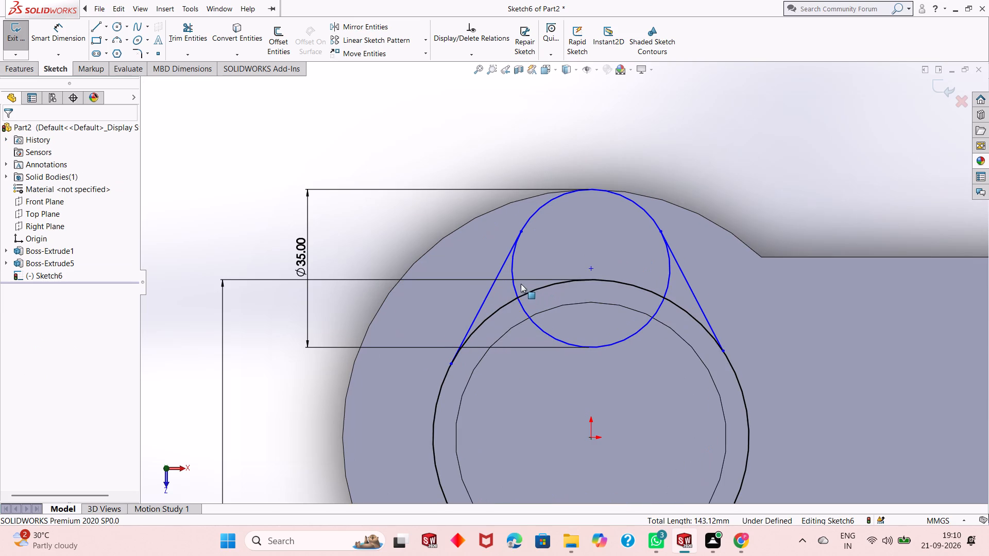
left_click(483, 301)
left_click(497, 310, "ctrl")
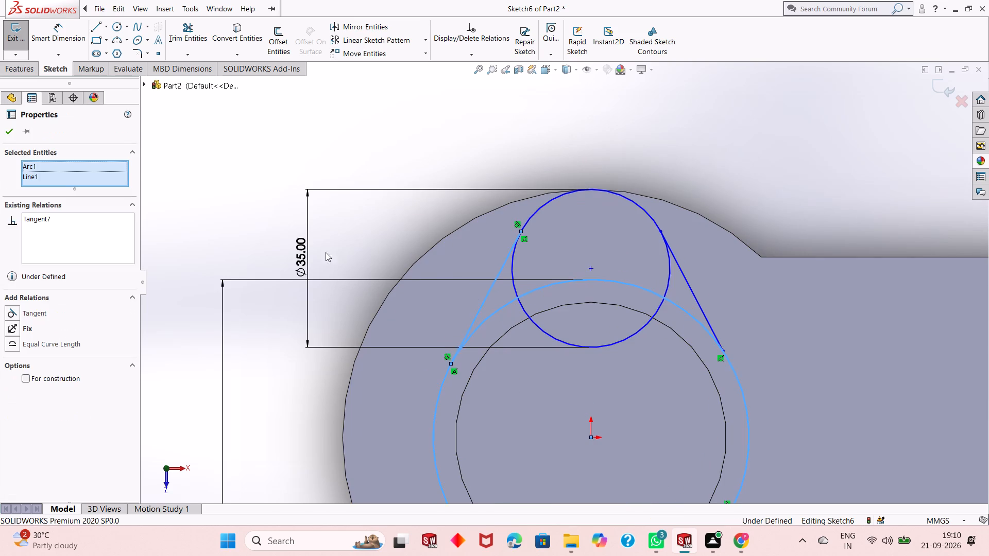
left_click(11, 311)
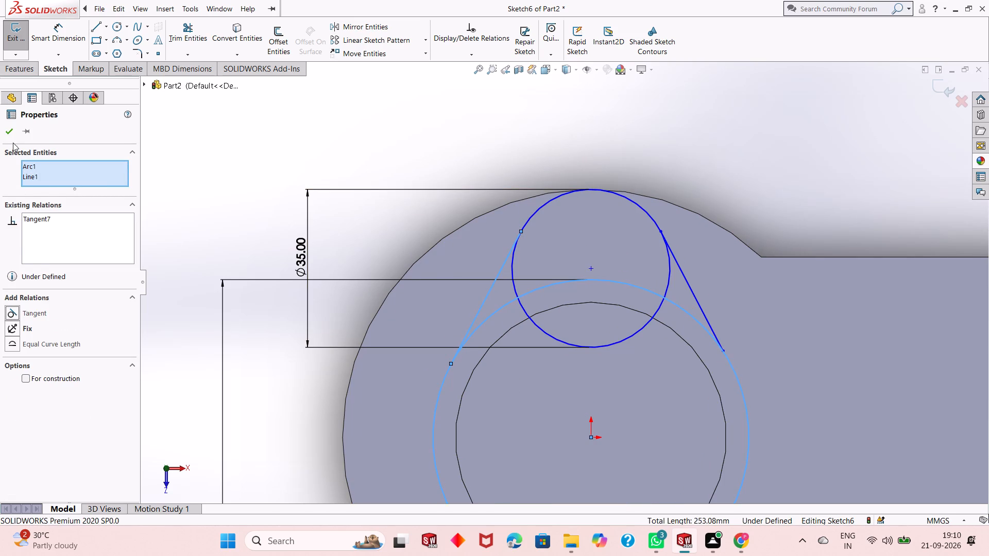
left_click(11, 134)
Make the upper-right slanted line tangent to both the upper 35 mm circle and the 70 mm circle.
scroll(665, 275, "down", 1)
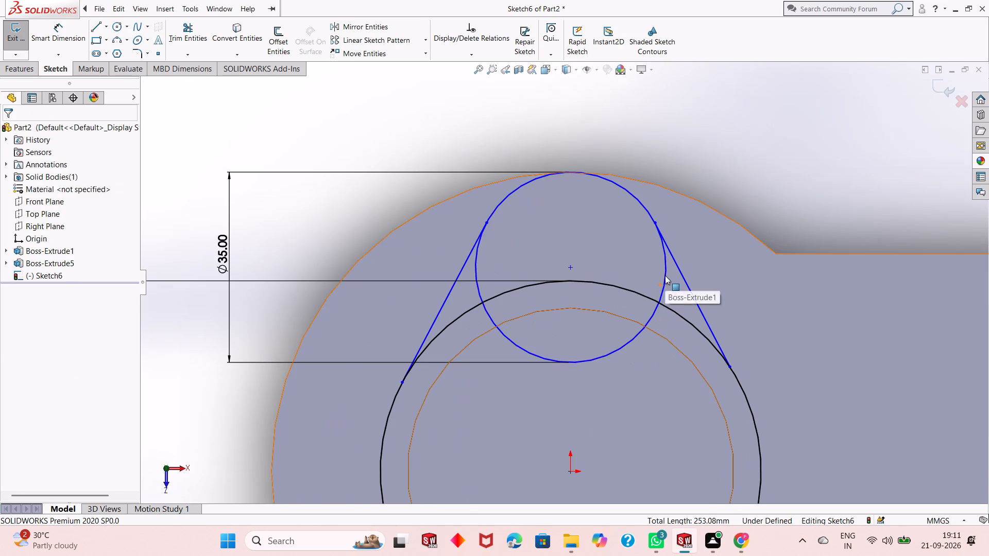
left_click(666, 286)
left_click(684, 274, "ctrl")
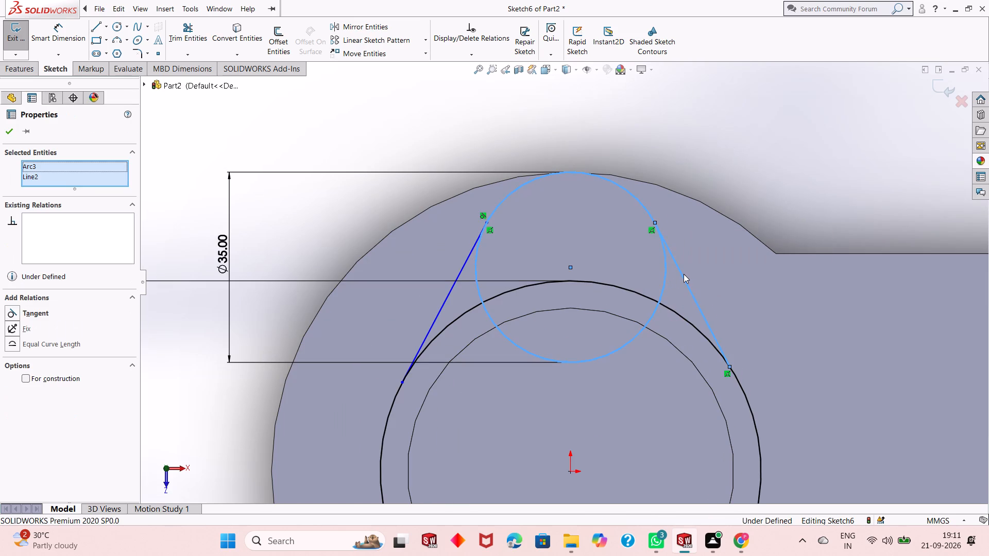
key("Escape")
key("Escape")
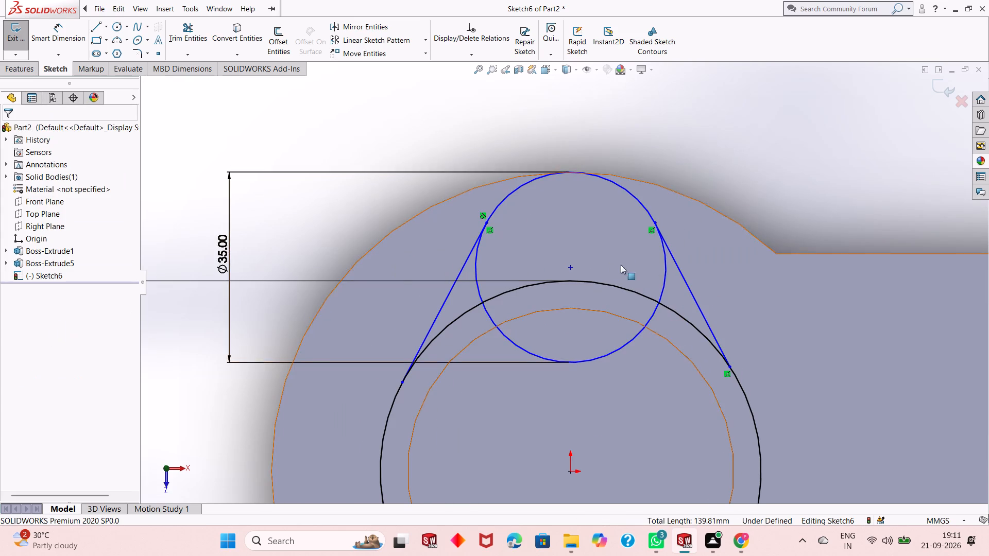
key("Escape")
left_click(692, 293)
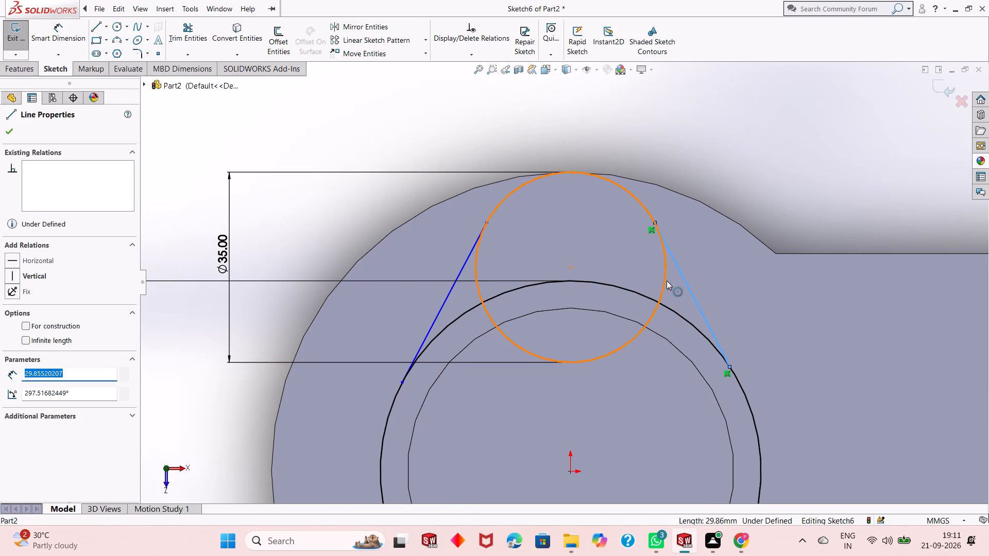
left_click(667, 281, "ctrl")
left_click(24, 312)
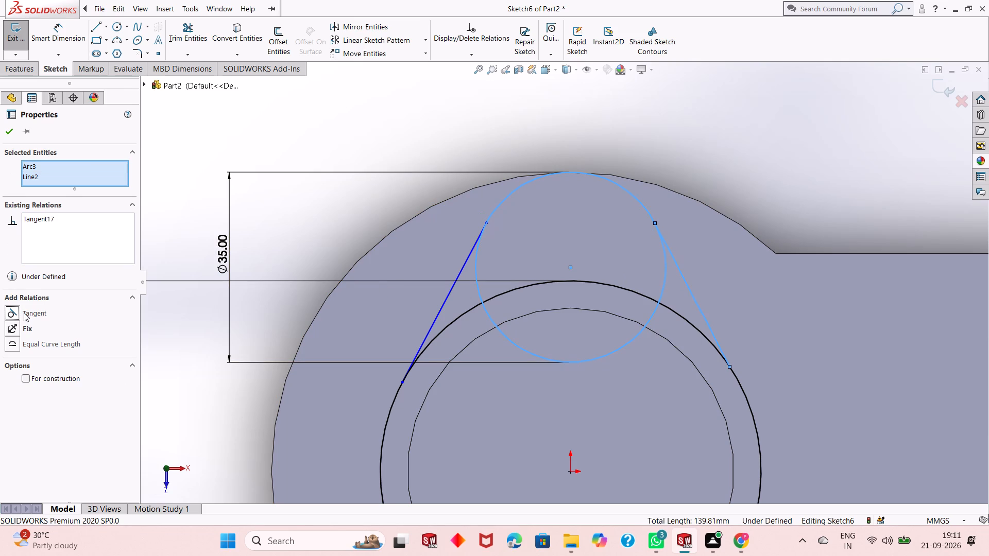
left_click(7, 133)
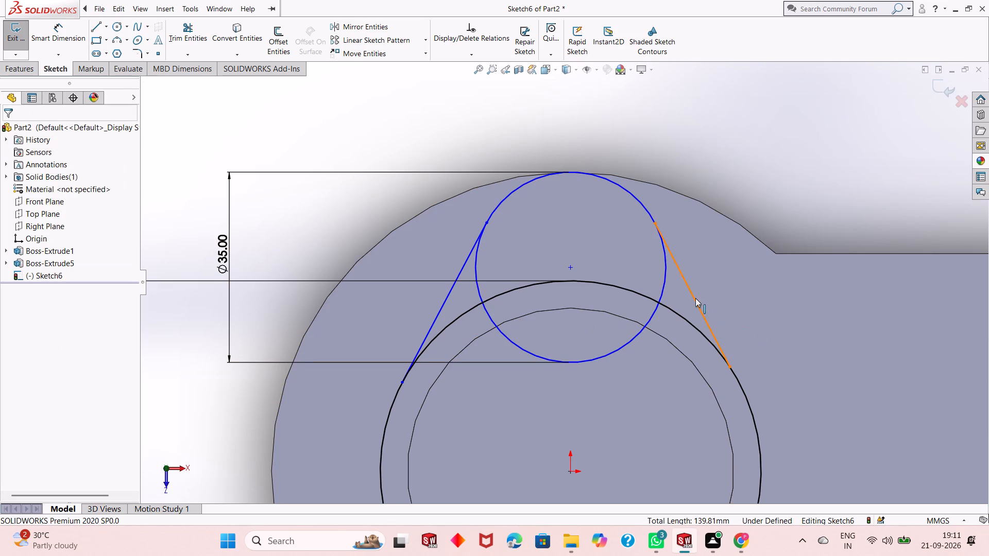
left_click(695, 298)
left_click(701, 331, "ctrl")
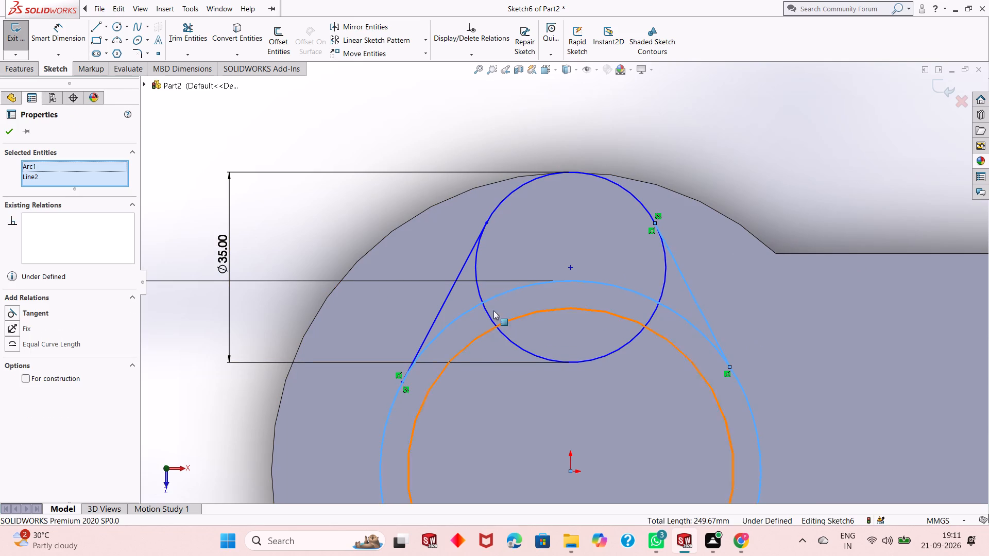
left_click(22, 311)
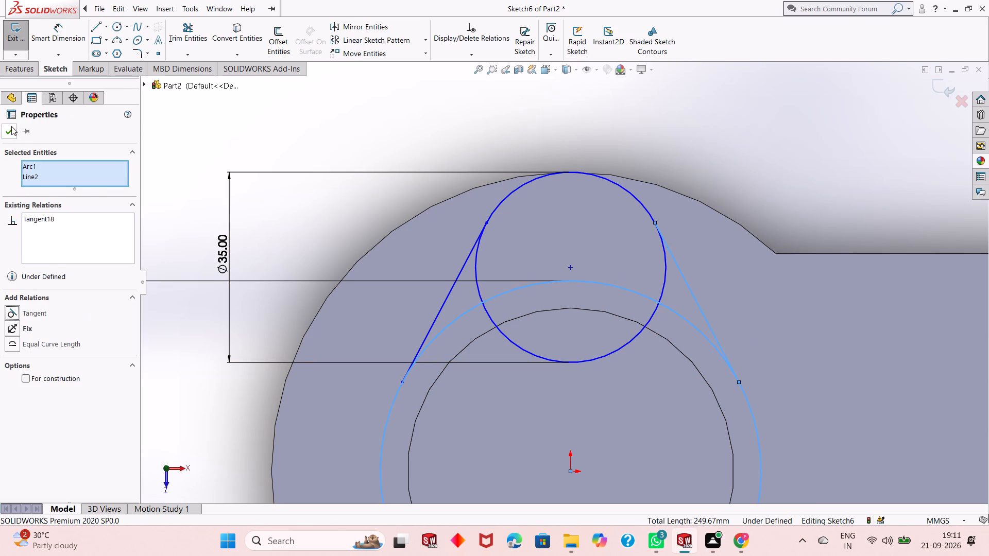
left_click(11, 127)
Make the lower-left slanted line tangent to both the 70 mm circle and the lower 35 mm circle.
scroll(555, 401, "up", 5)
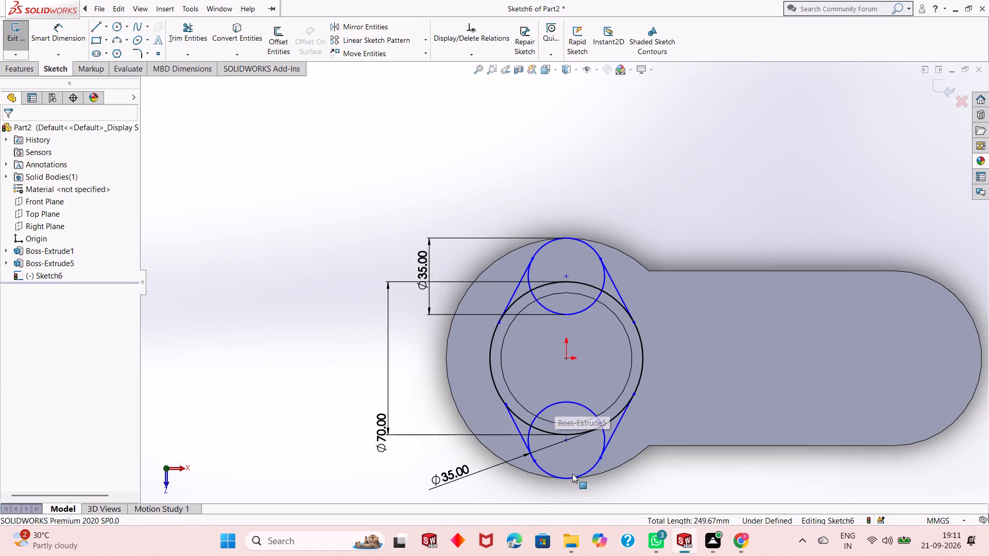
scroll(572, 474, "down", 2)
scroll(523, 394, "down", 3)
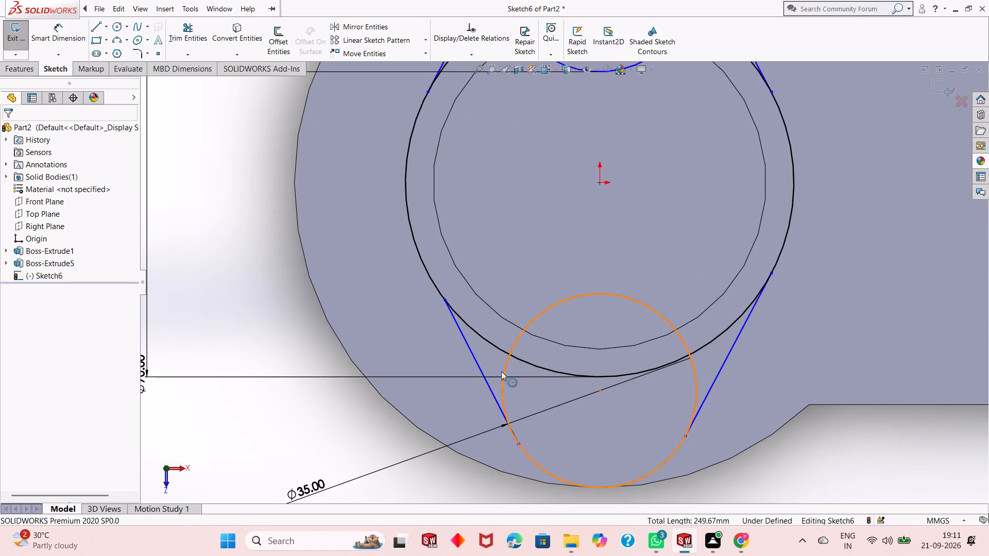
left_click(476, 364)
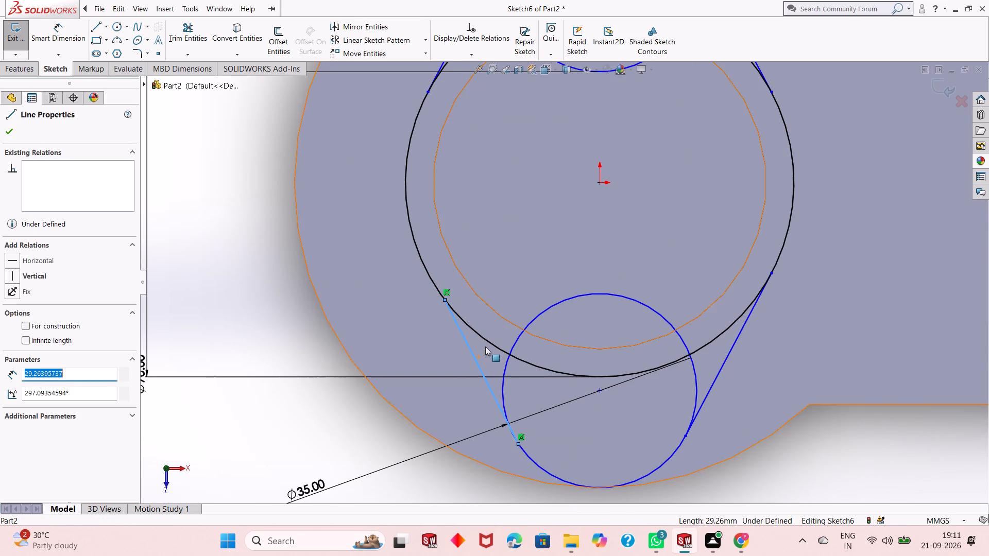
left_click(488, 343, "ctrl")
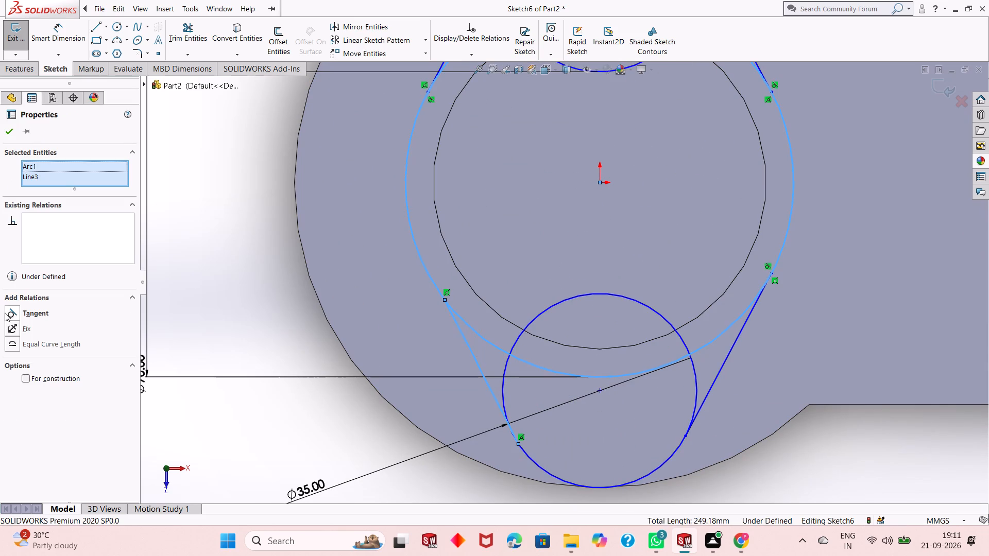
left_click(11, 311)
left_click(14, 137)
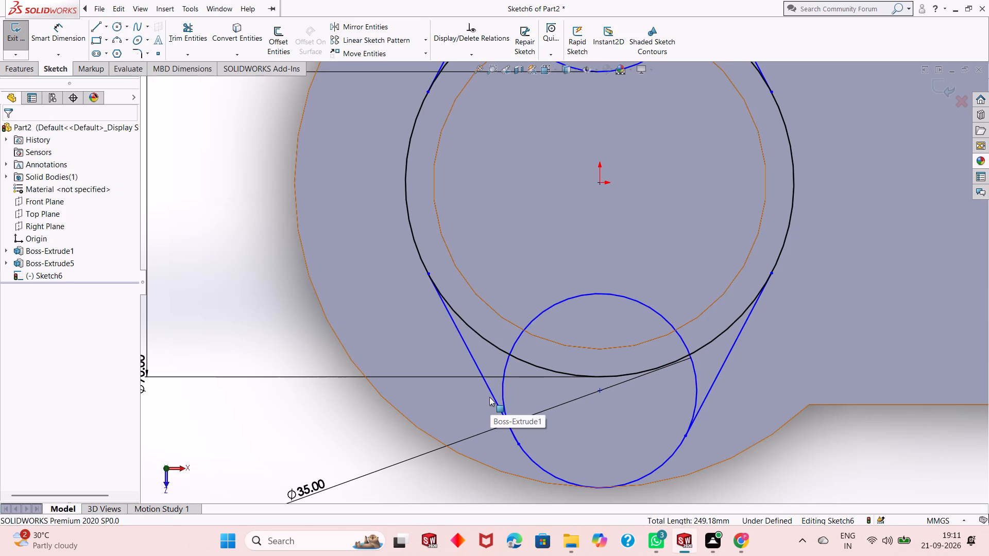
left_click(490, 394)
left_click(502, 385, "ctrl")
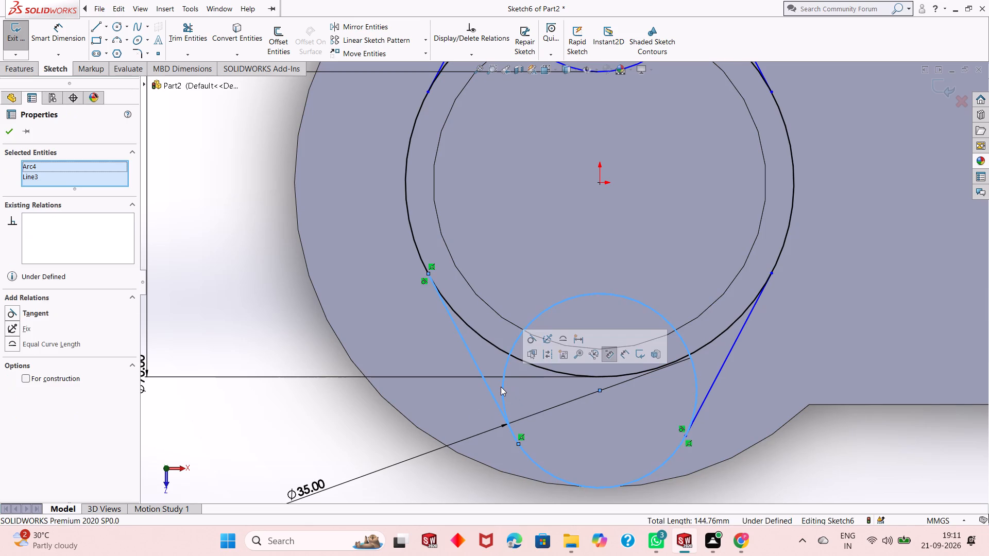
left_click(37, 313)
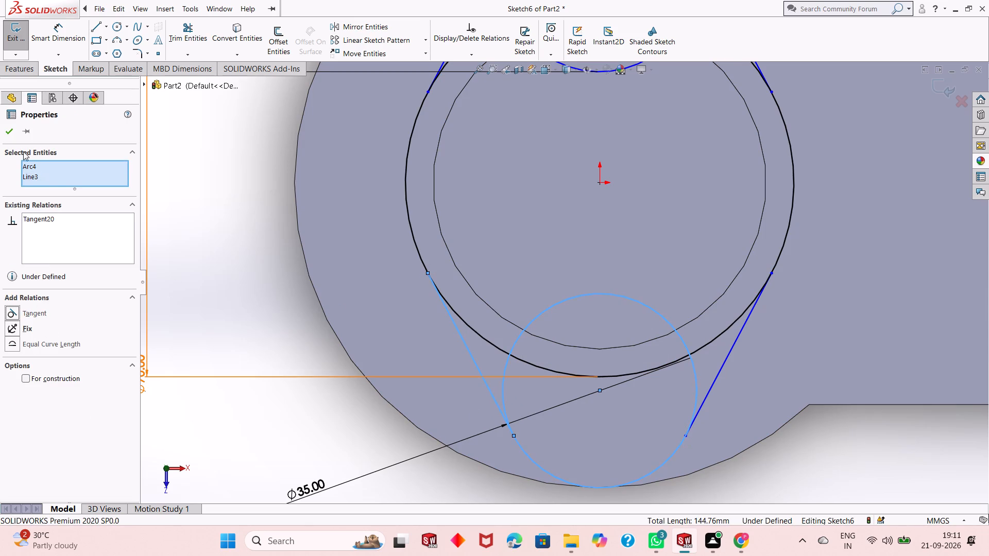
left_click(12, 134)
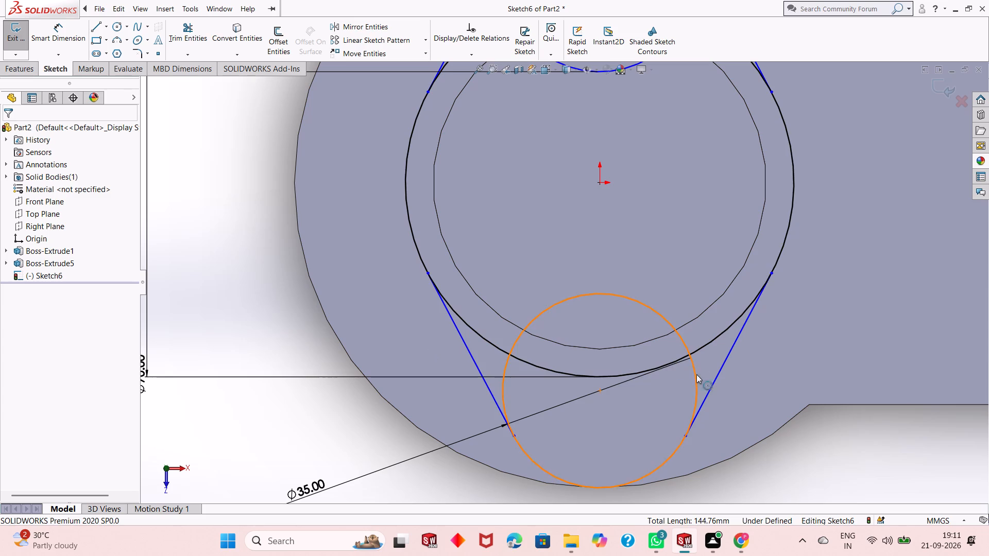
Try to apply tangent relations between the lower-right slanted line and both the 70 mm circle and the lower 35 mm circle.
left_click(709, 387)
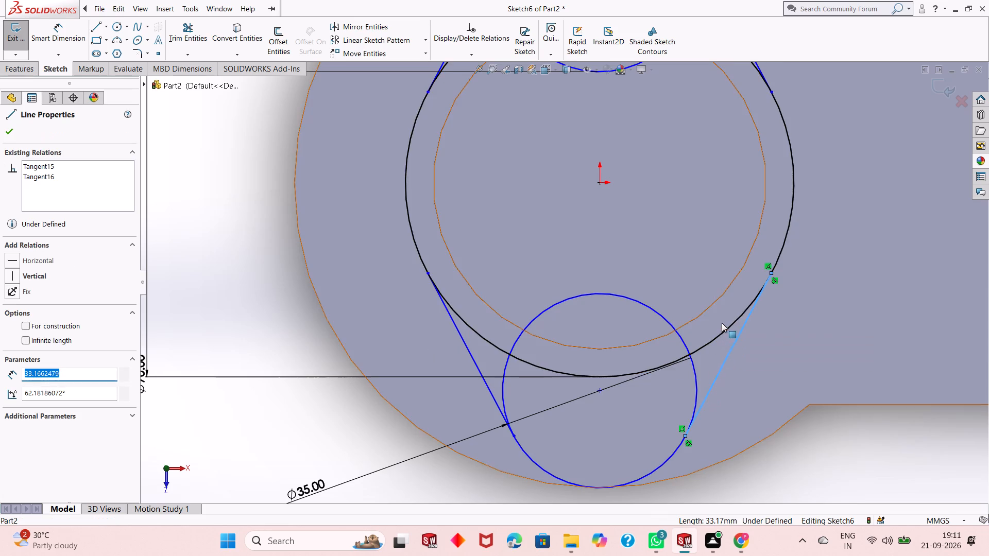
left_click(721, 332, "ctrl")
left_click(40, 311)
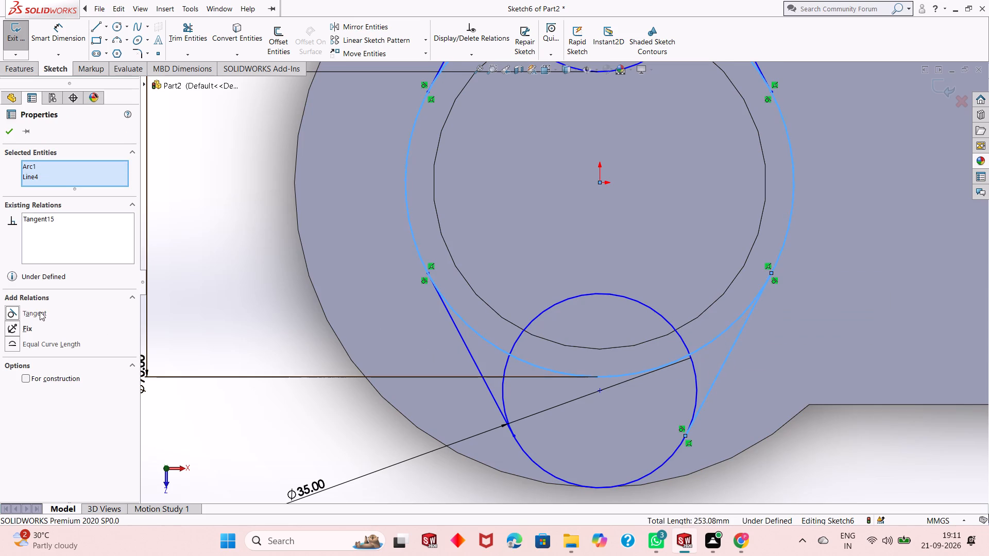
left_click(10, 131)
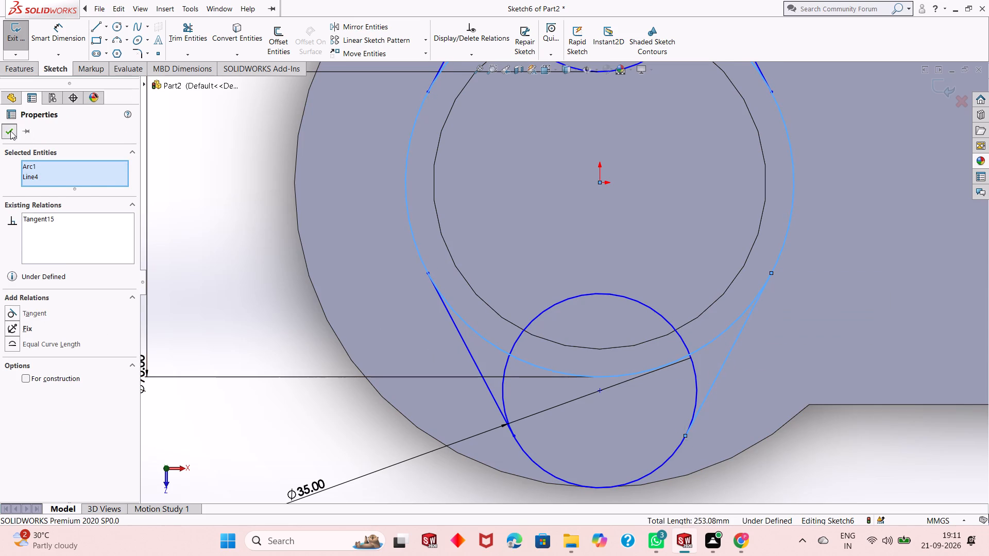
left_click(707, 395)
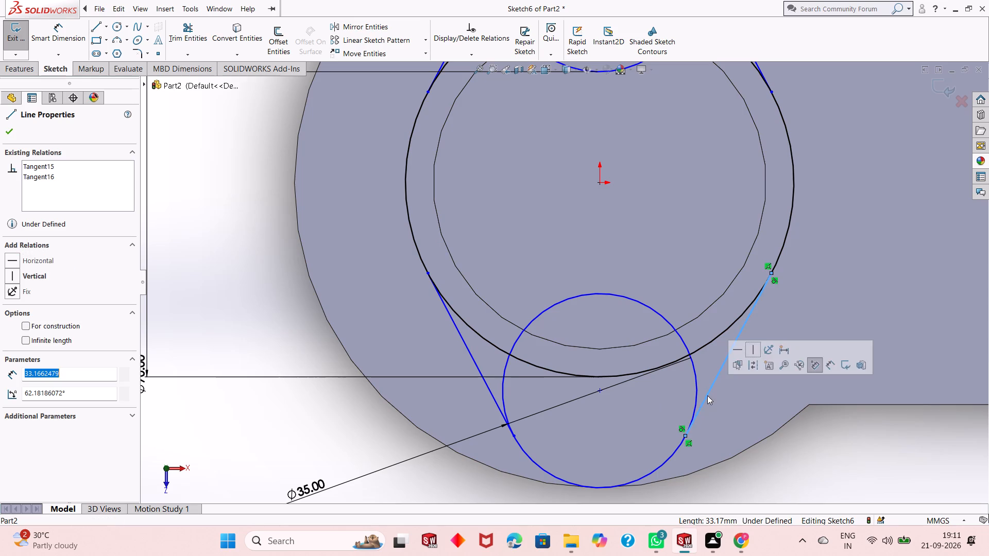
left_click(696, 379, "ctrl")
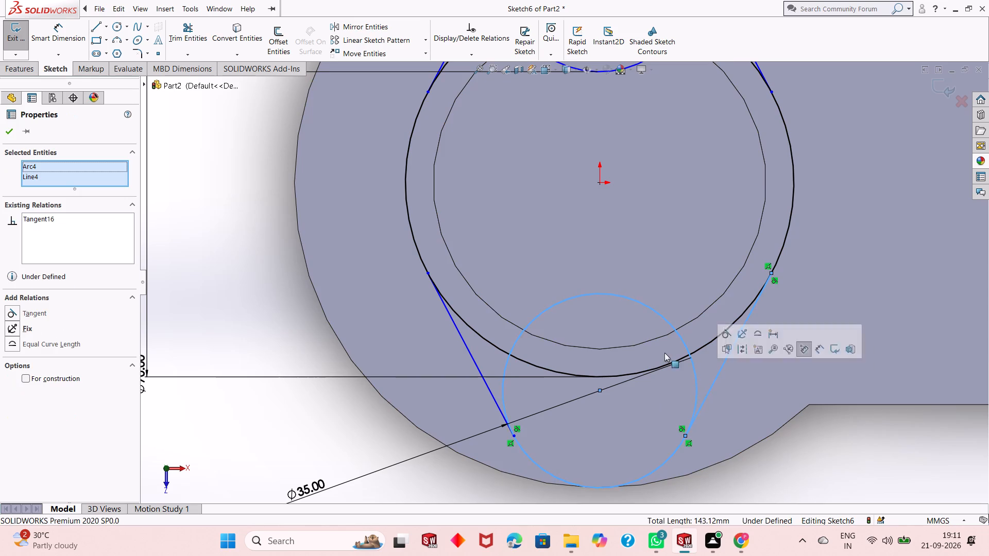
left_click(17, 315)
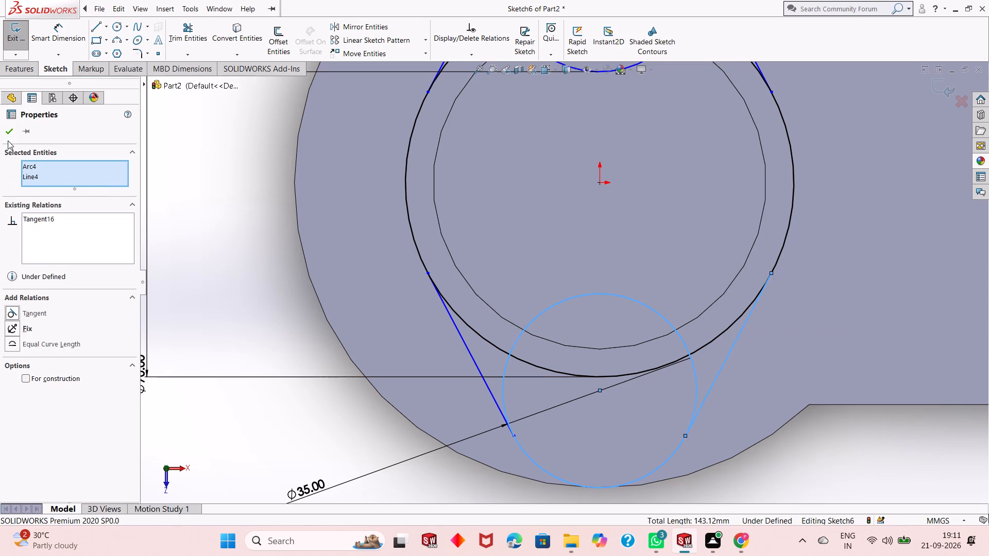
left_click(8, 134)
Trim the upper 35 mm circle's inner arcs and the 70 mm circle's upper arc, leaving only the upper ear's outer outline.
scroll(602, 307, "up", 3)
scroll(598, 197, "up", 2)
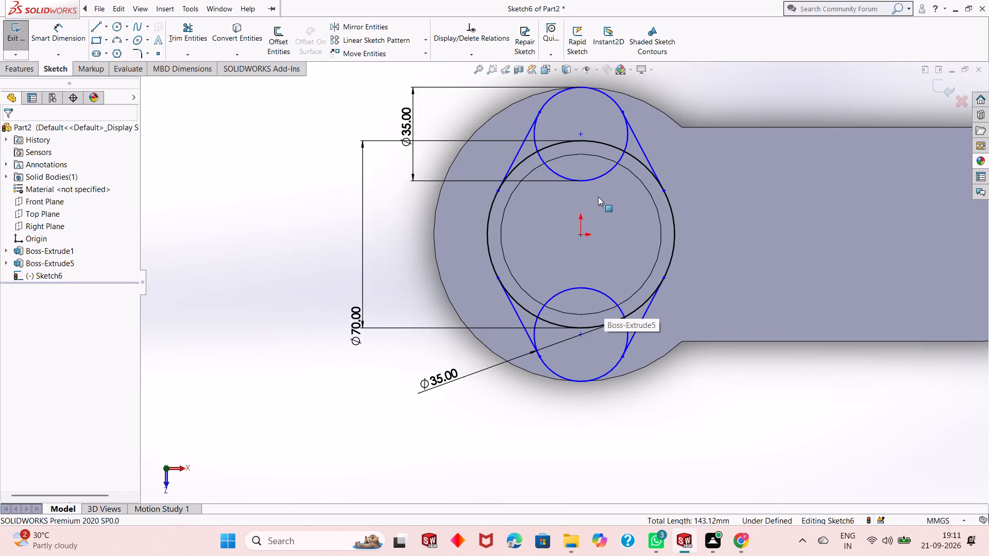
scroll(600, 164, "down", 3)
scroll(559, 336, "down", 3)
scroll(562, 344, "up", 2)
scroll(569, 169, "down", 1)
scroll(569, 169, "up", 3)
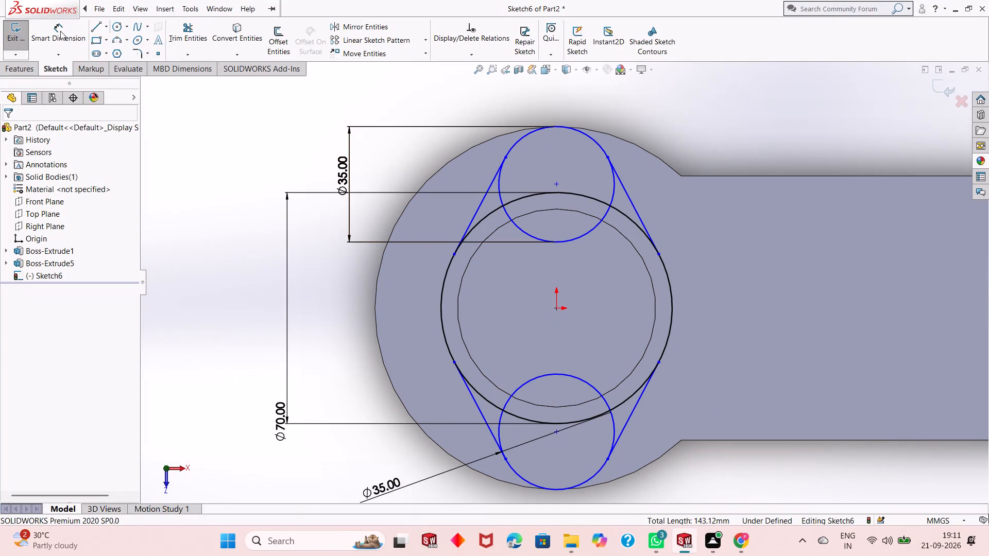
left_click(23, 72)
left_click(50, 67)
left_click(192, 26)
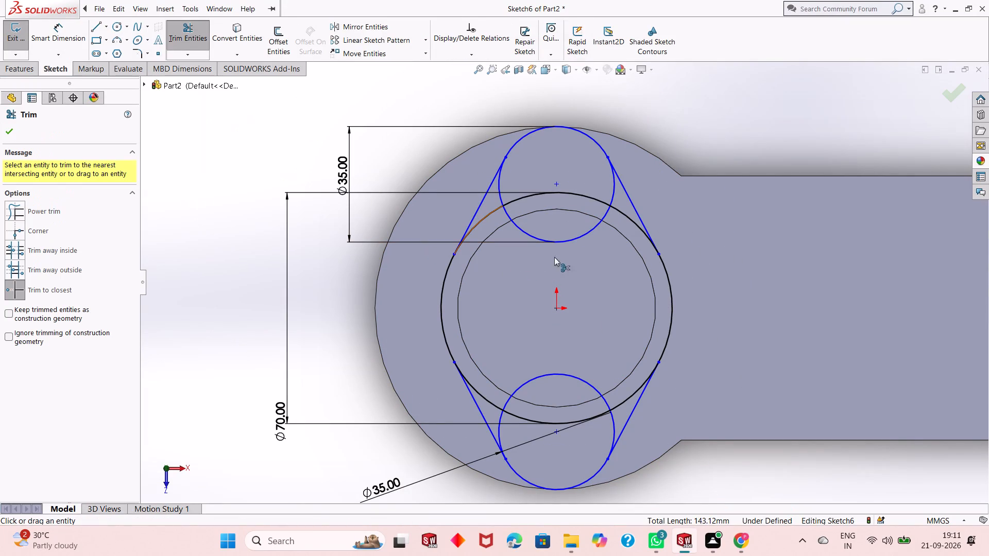
left_click(590, 233)
scroll(565, 193, "down", 3)
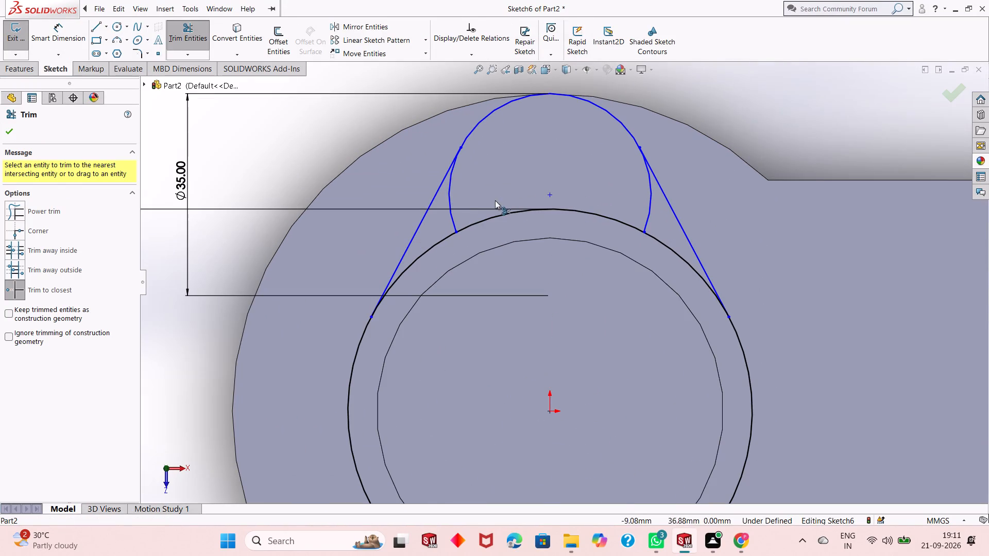
left_click(454, 219)
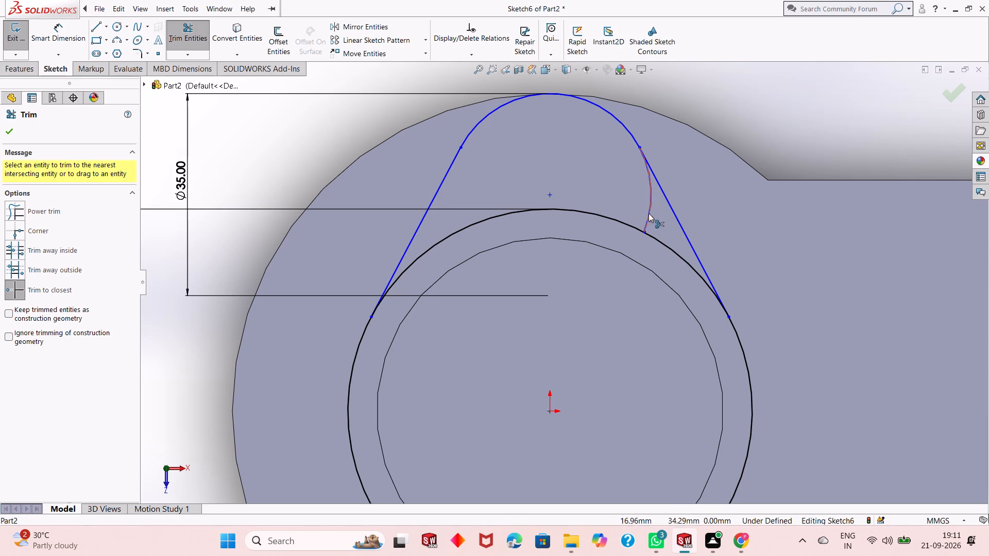
left_click(649, 214)
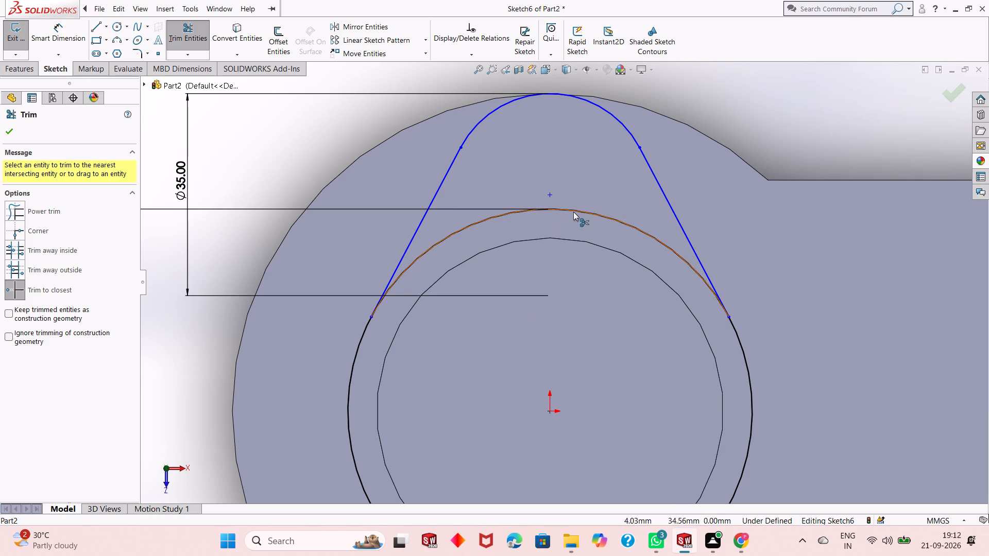
left_click(573, 212)
Trim the lower 35 mm circle's inner arcs and the 70 mm circle's lower arc, leaving only the lower ear's outer outline.
scroll(479, 330, "up", 4)
scroll(533, 451, "down", 3)
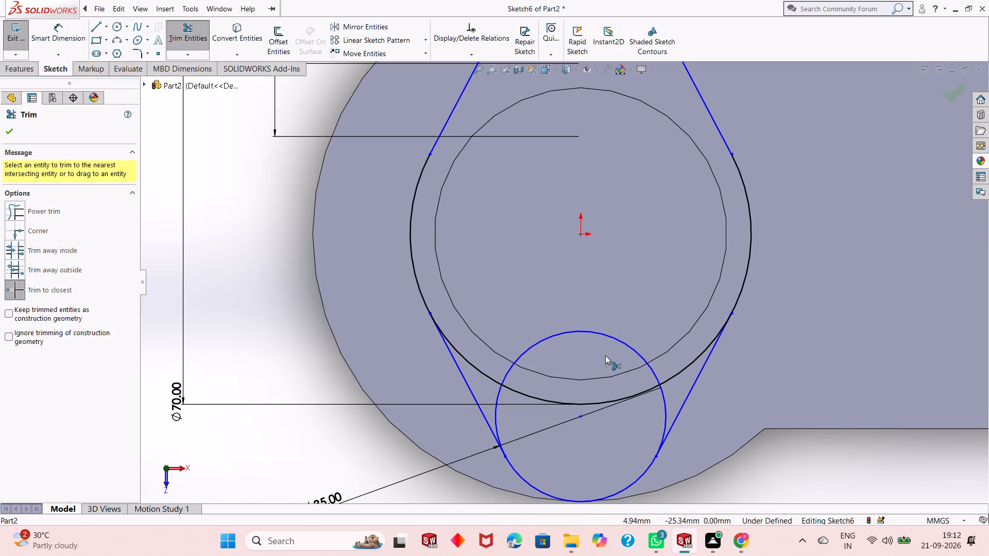
left_click(604, 336)
left_click(523, 392)
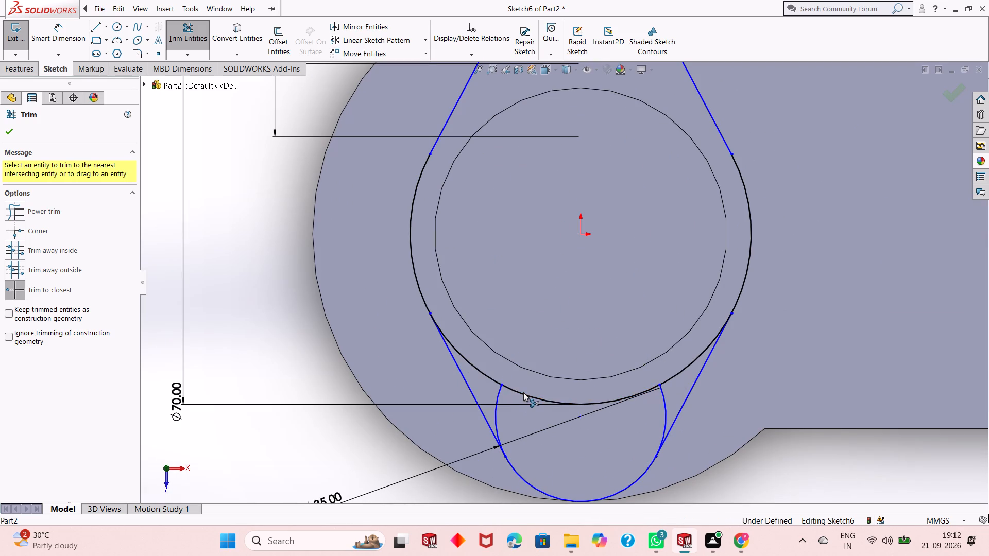
left_click(501, 395)
left_click(498, 381)
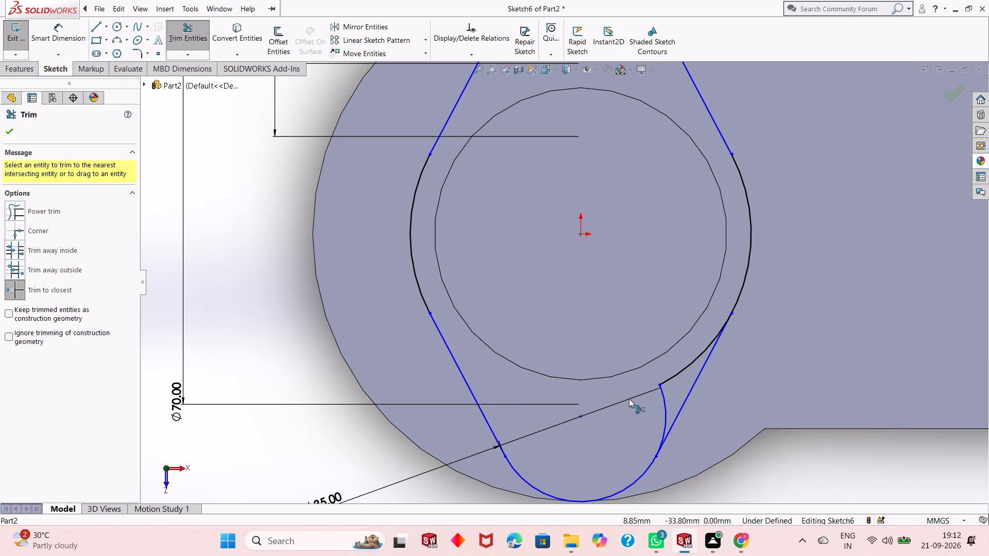
left_click(663, 396)
left_click(672, 379)
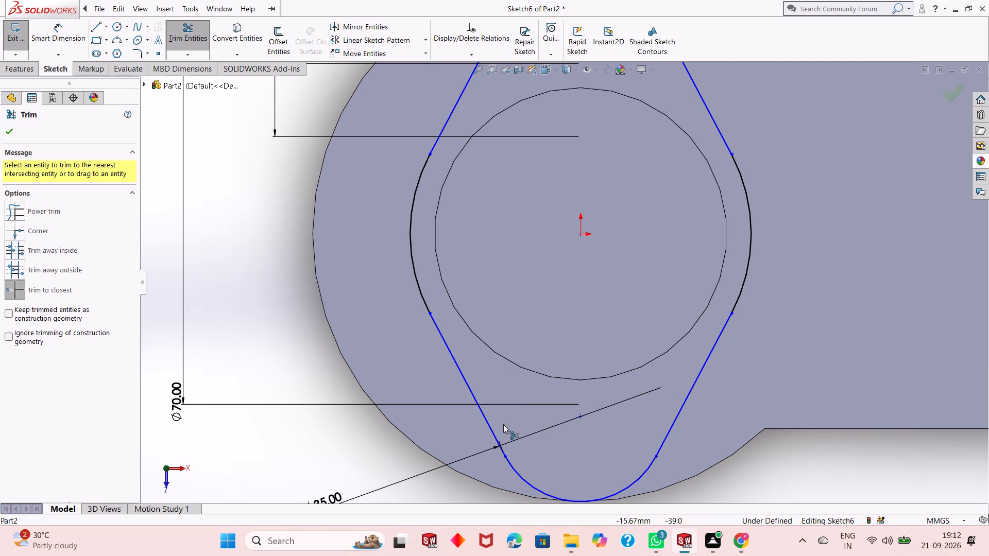
right_click(221, 388)
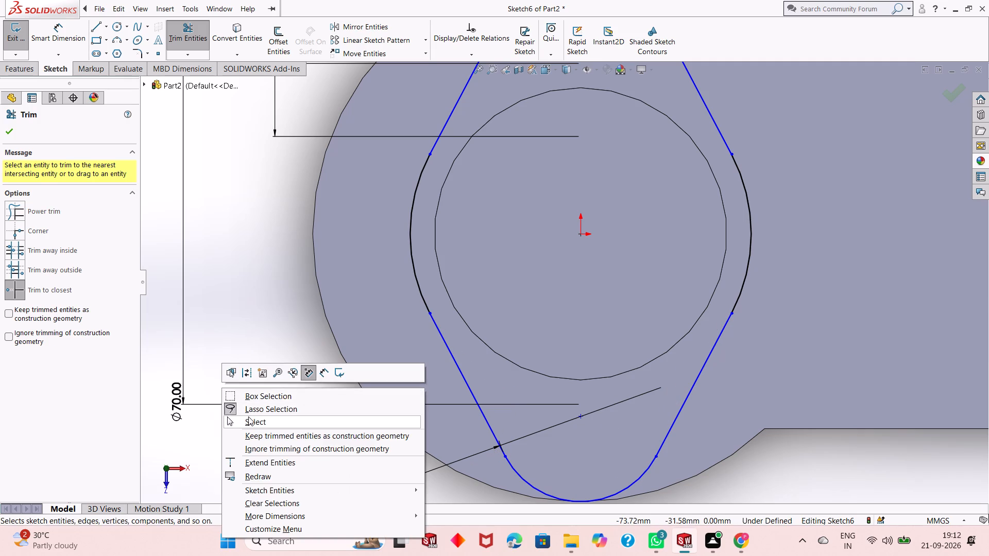
left_click(248, 416)
Dimension the upper ear's arc centre 37.50 mm from the origin.
scroll(487, 381, "up", 3)
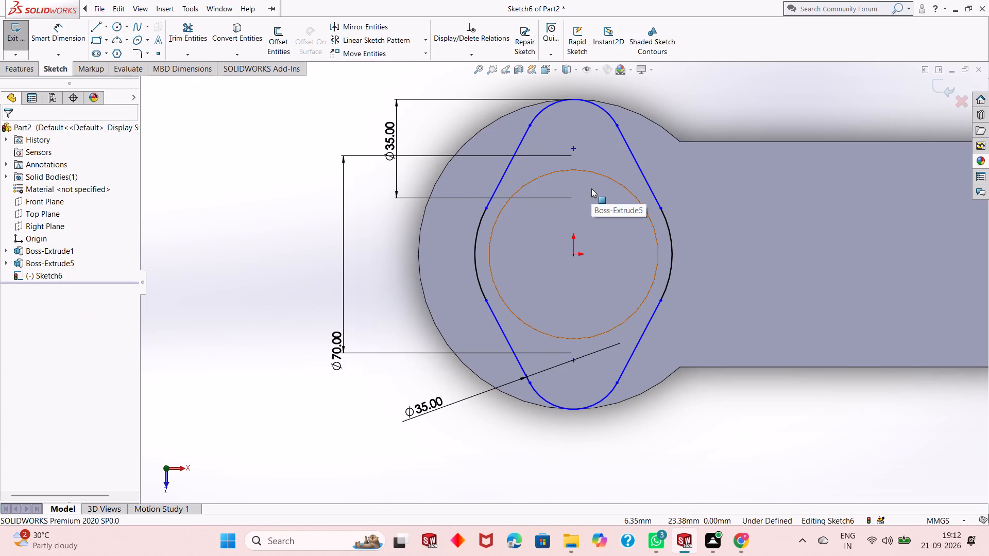
scroll(591, 188, "down", 1)
scroll(587, 211, "up", 1)
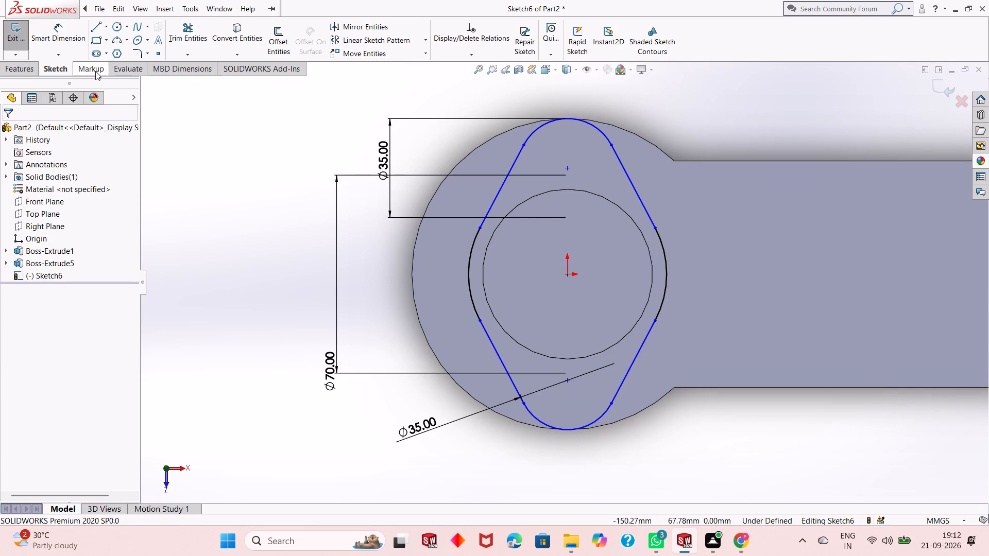
left_click(57, 39)
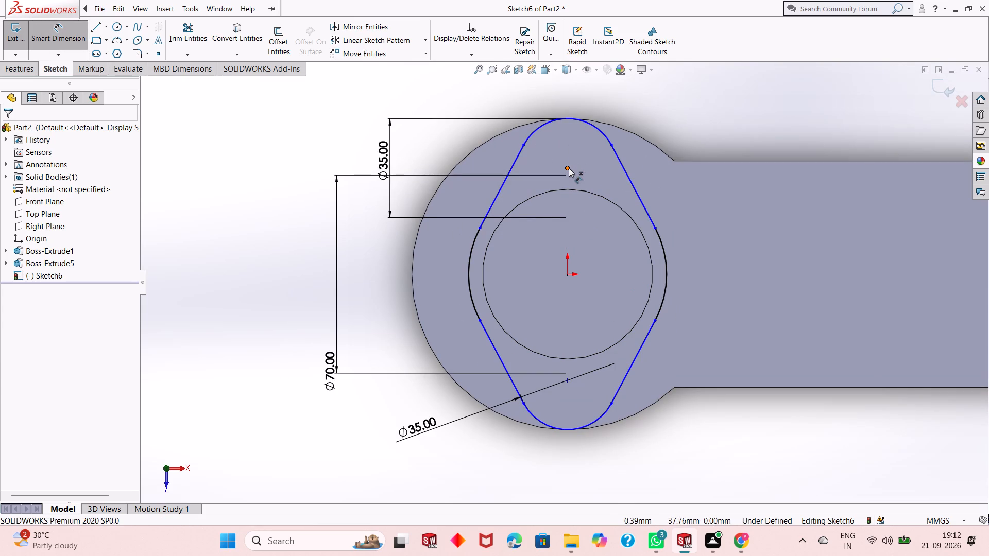
left_click(569, 168)
left_click(567, 273)
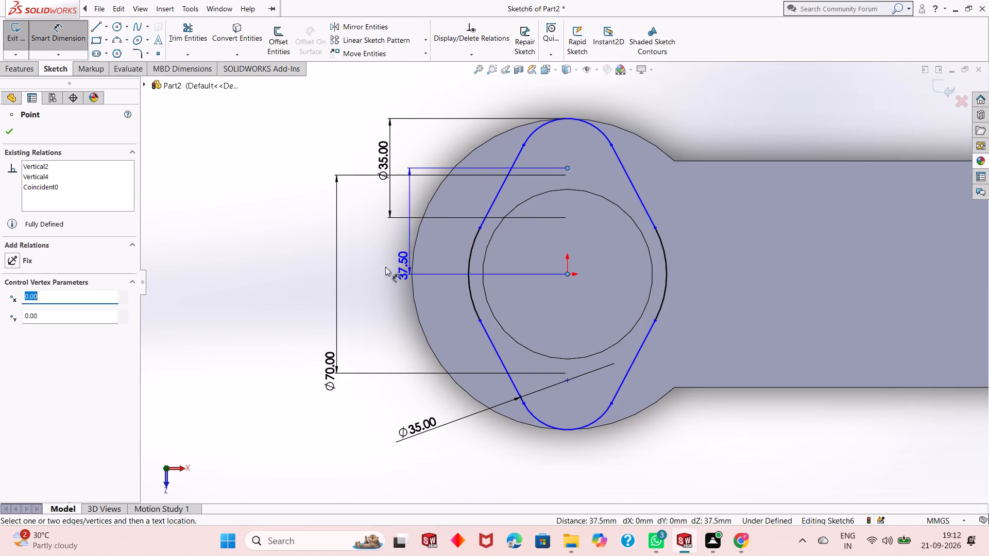
left_click(309, 261)
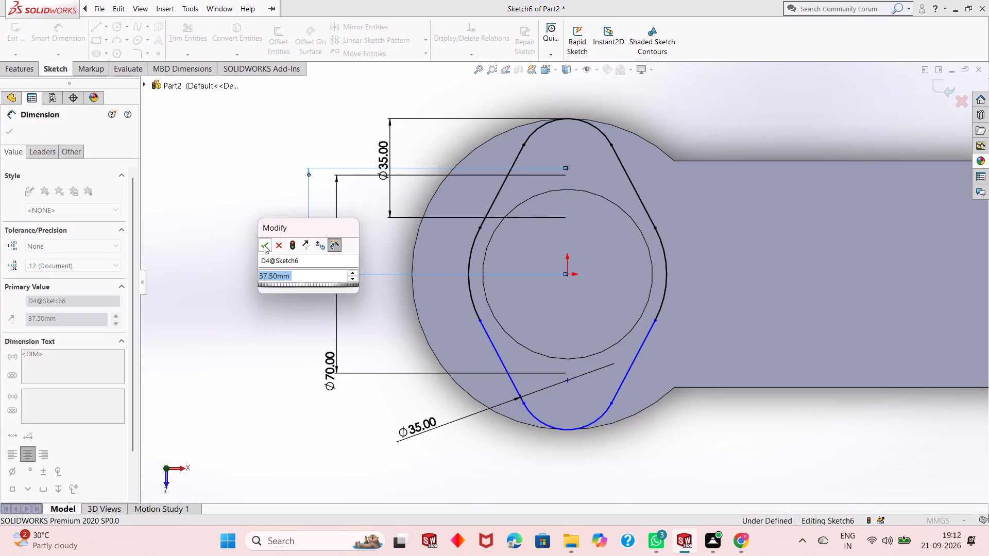
left_click(264, 245)
Dimension the lower ear's arc centre 37.50 mm from the origin.
left_click(569, 379)
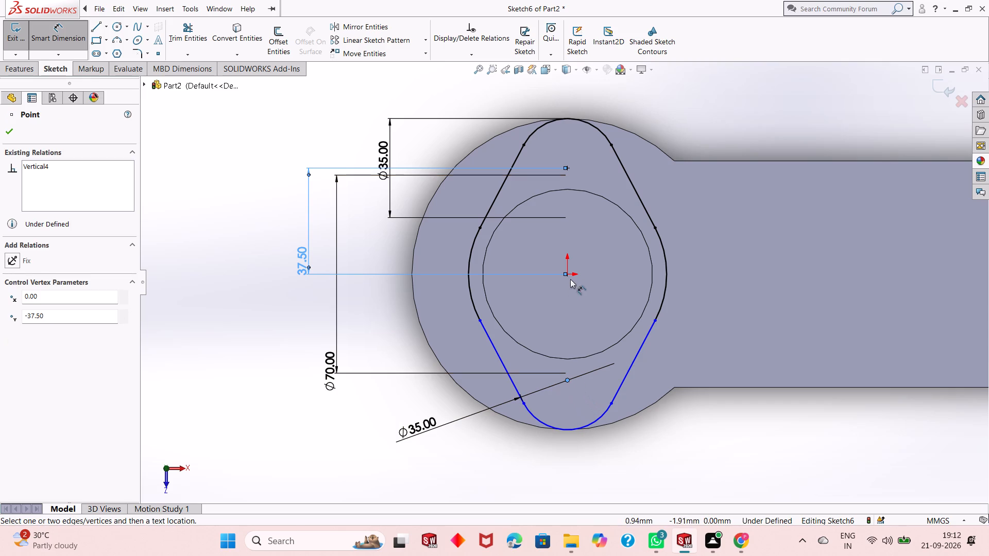
left_click(570, 274)
left_click(205, 291)
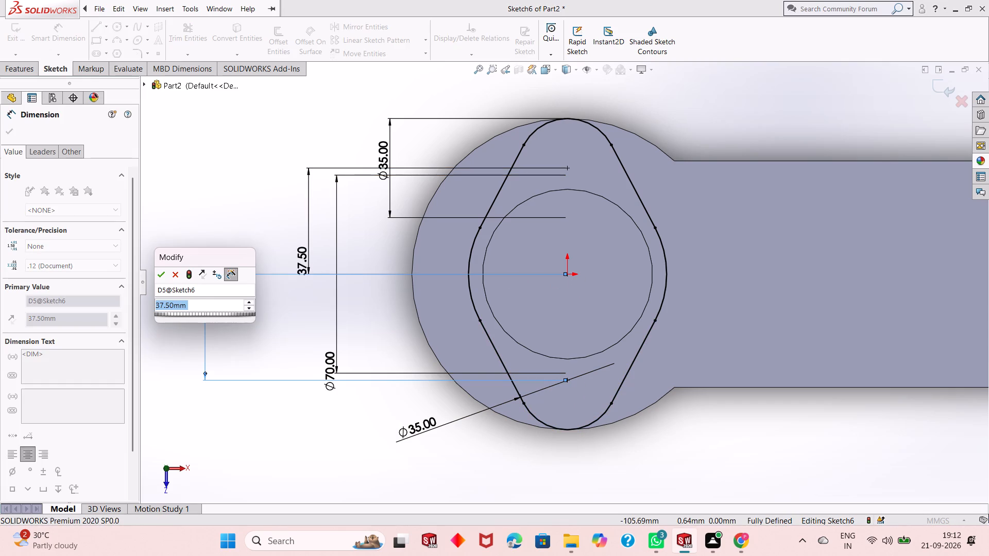
left_click(164, 273)
key("Escape")
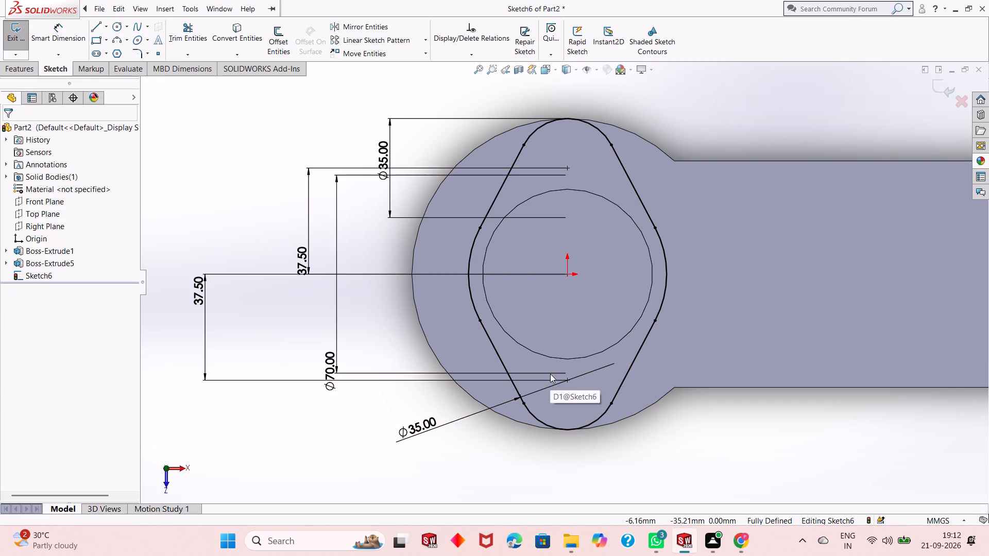
scroll(571, 311, "up", 2)
scroll(588, 291, "down", 2)
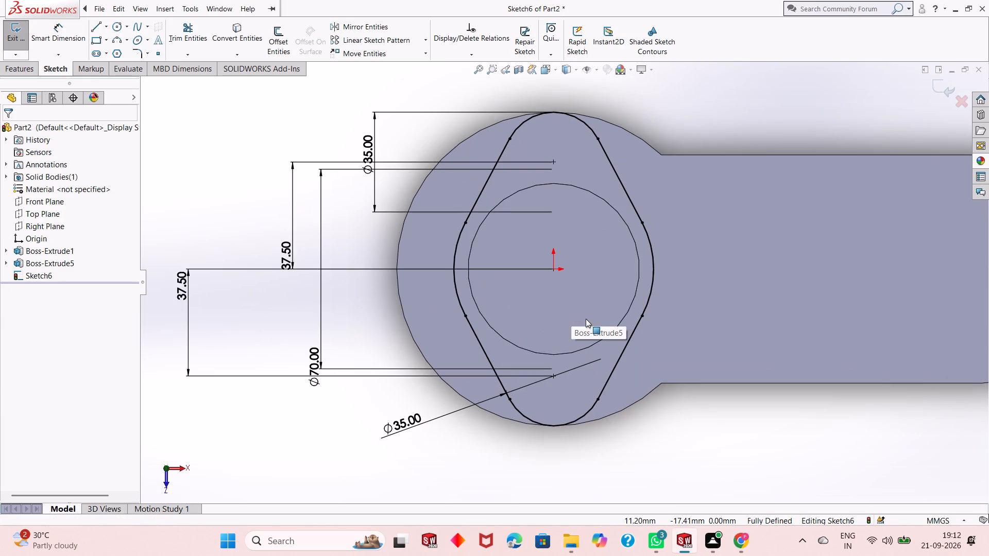
Extrude the two-eared flange outline 10 mm upward from the top of the cylindrical boss, merged with the body.
middle_click_drag(586, 319, 597, 223)
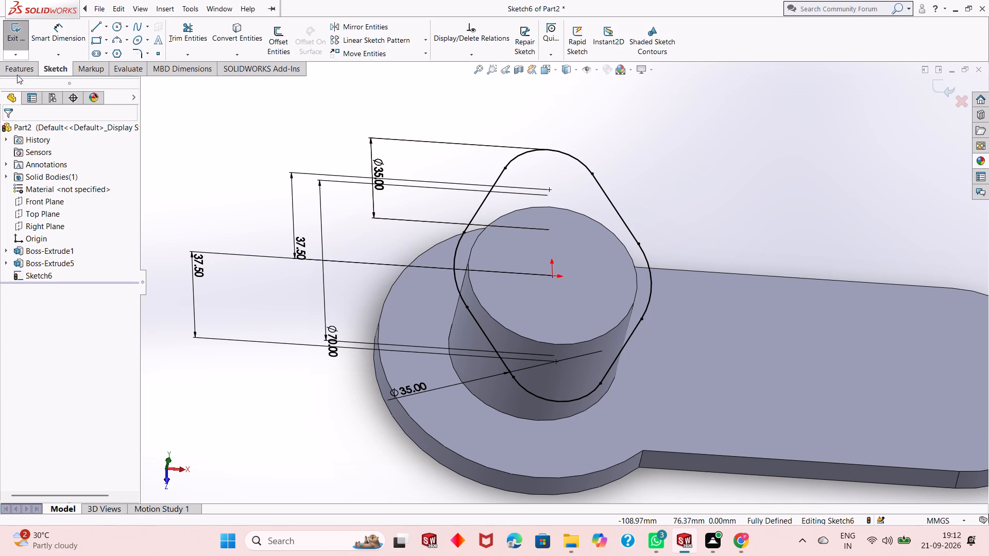
left_click(22, 67)
left_click(21, 37)
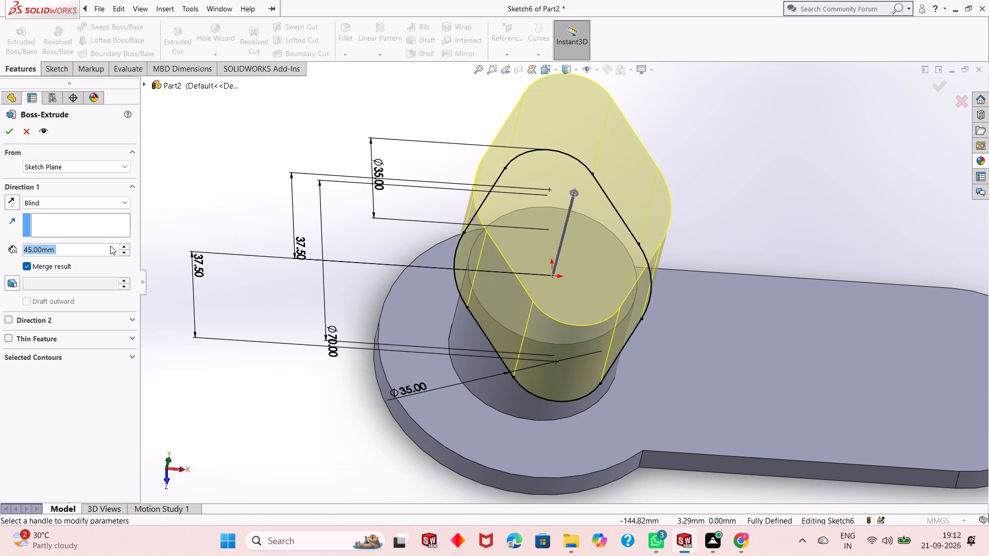
type("10")
key("Return")
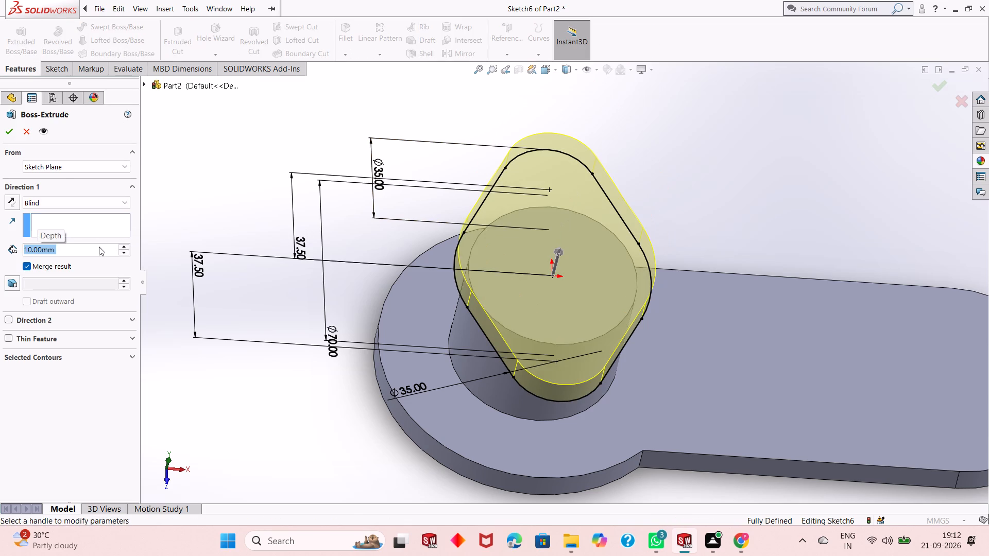
left_click(14, 137)
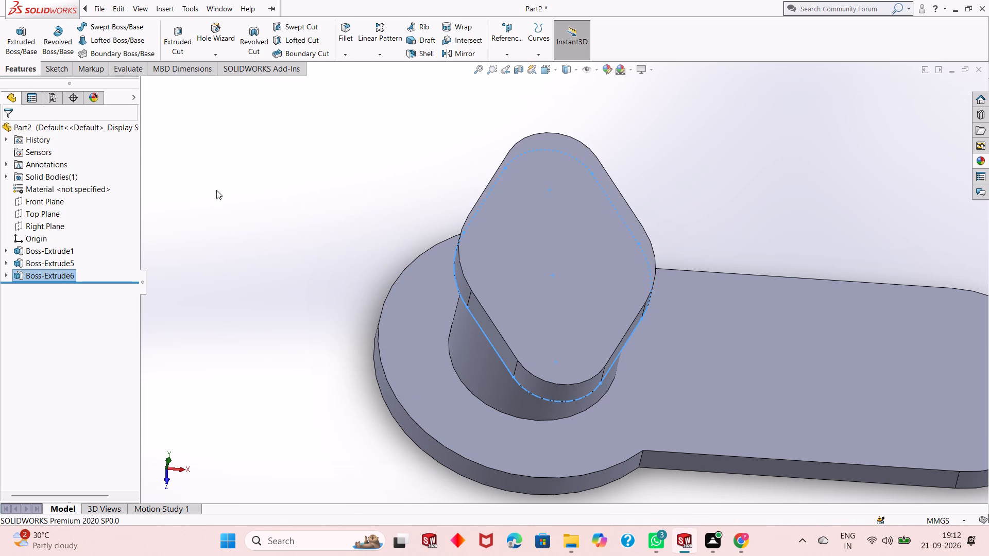
key("Escape")
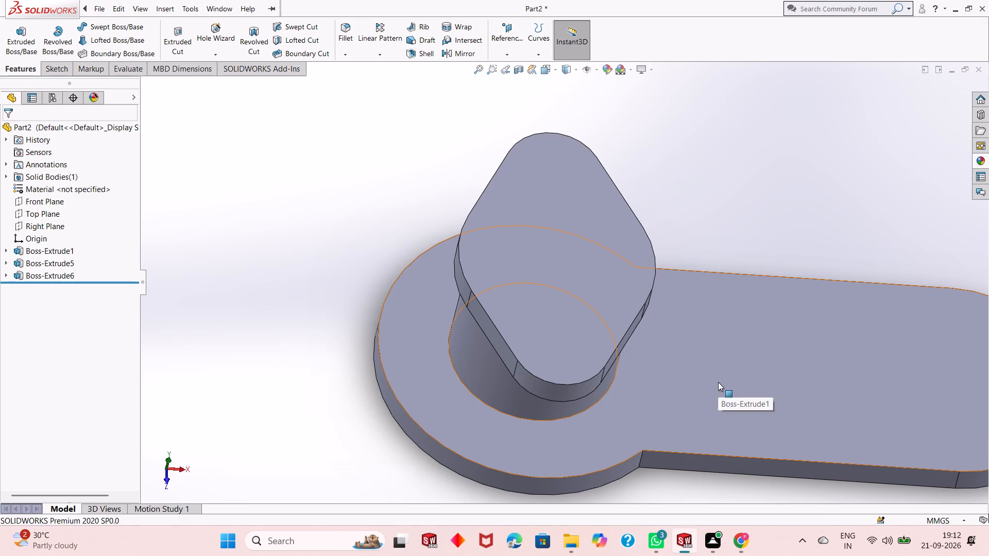
Examine the extruded flange and the boss beneath it from several angles.
middle_click_drag(718, 382, 713, 333)
scroll(576, 320, "up", 2)
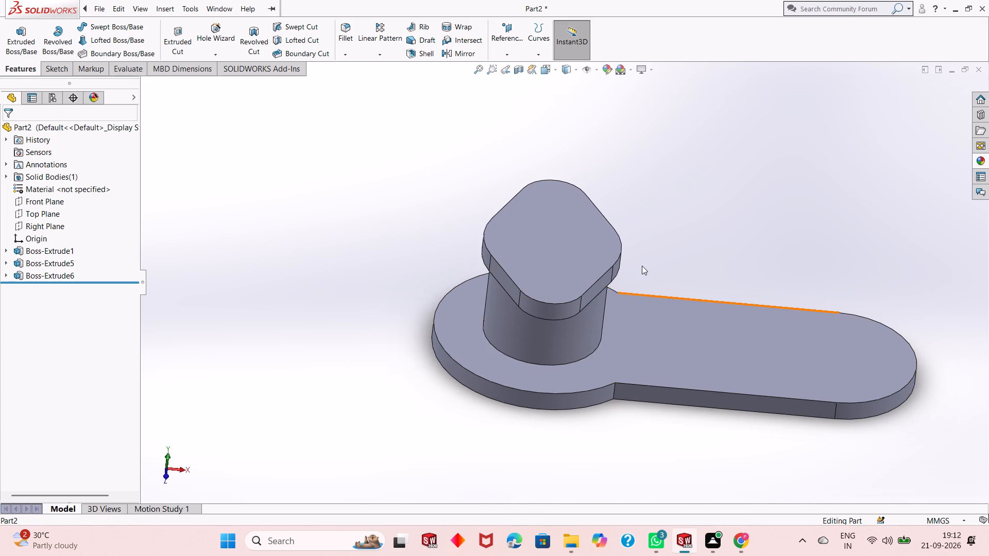
scroll(642, 265, "down", 1)
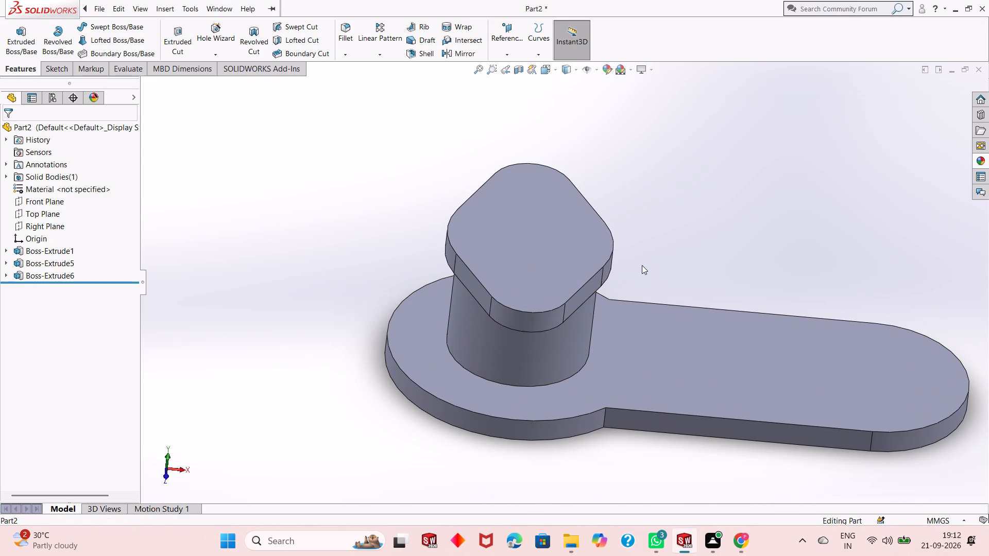
middle_click_drag(549, 249, 551, 274)
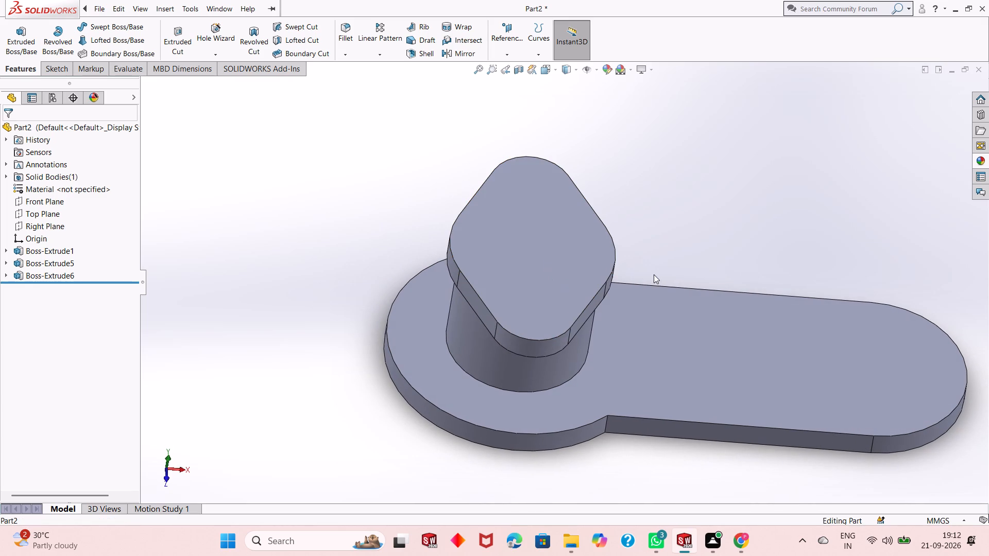
middle_click_drag(656, 360, 596, 335)
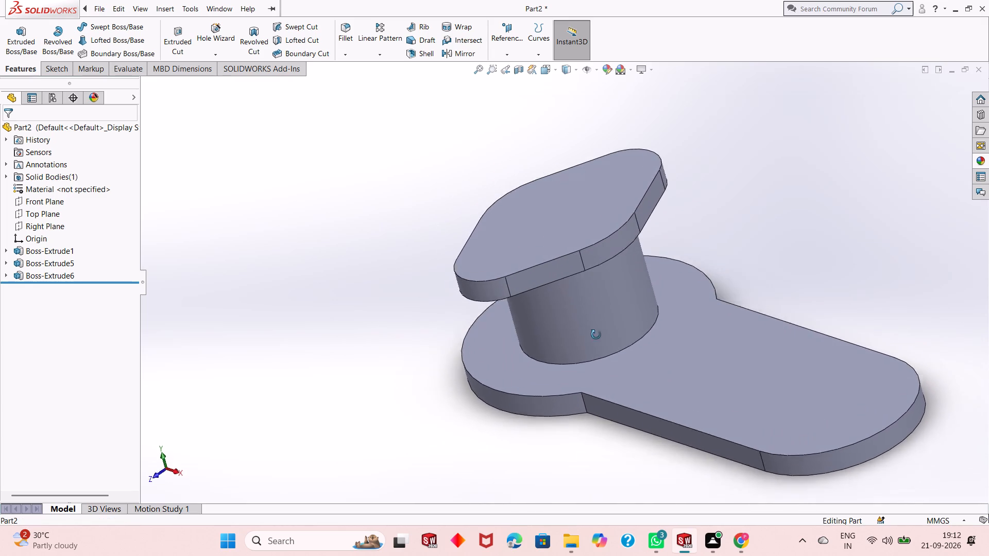
middle_click_drag(596, 335, 604, 365)
scroll(588, 245, "up", 2)
scroll(617, 210, "down", 3)
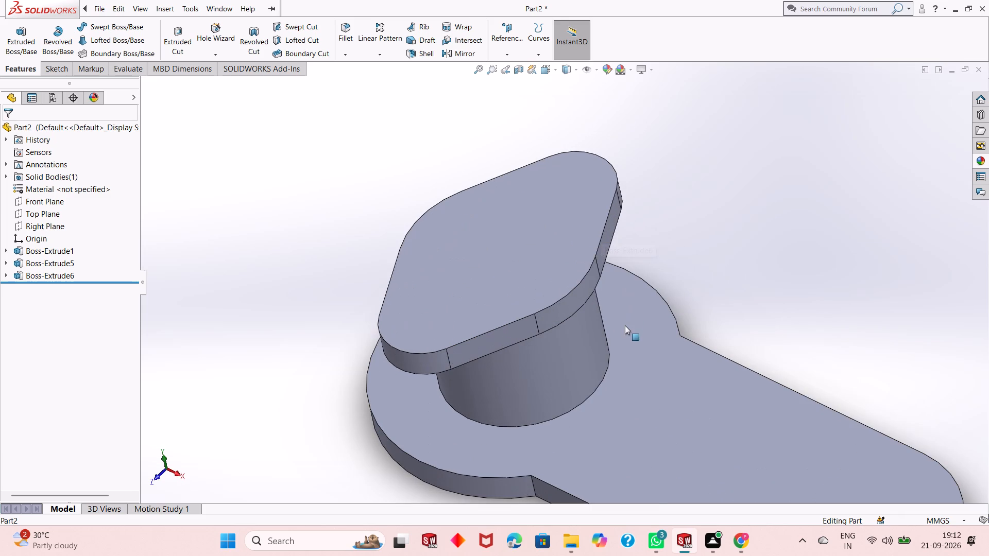
scroll(625, 325, "up", 1)
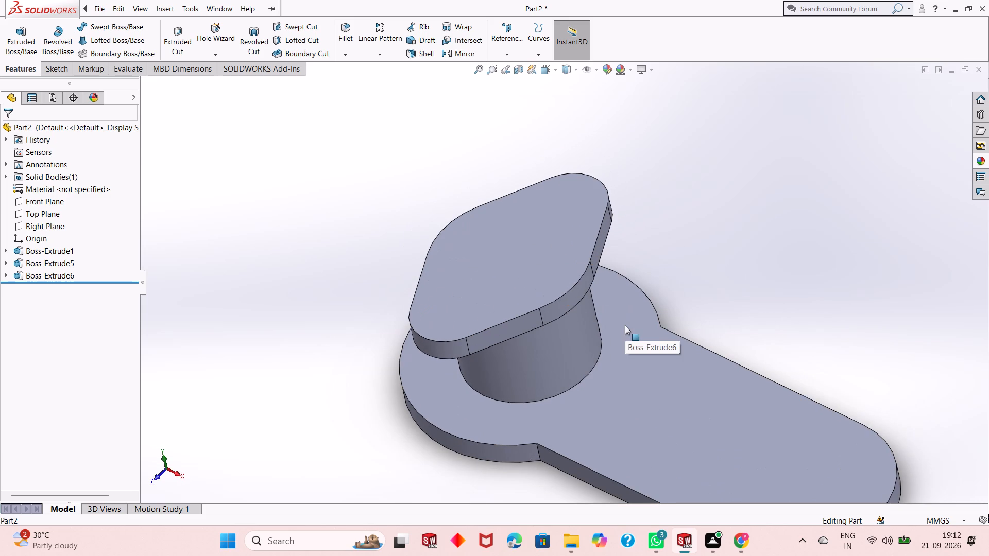
On the flange's top face, sketch a circle about 50.5 mm in diameter centred on the origin.
left_click(523, 258)
left_click(568, 230)
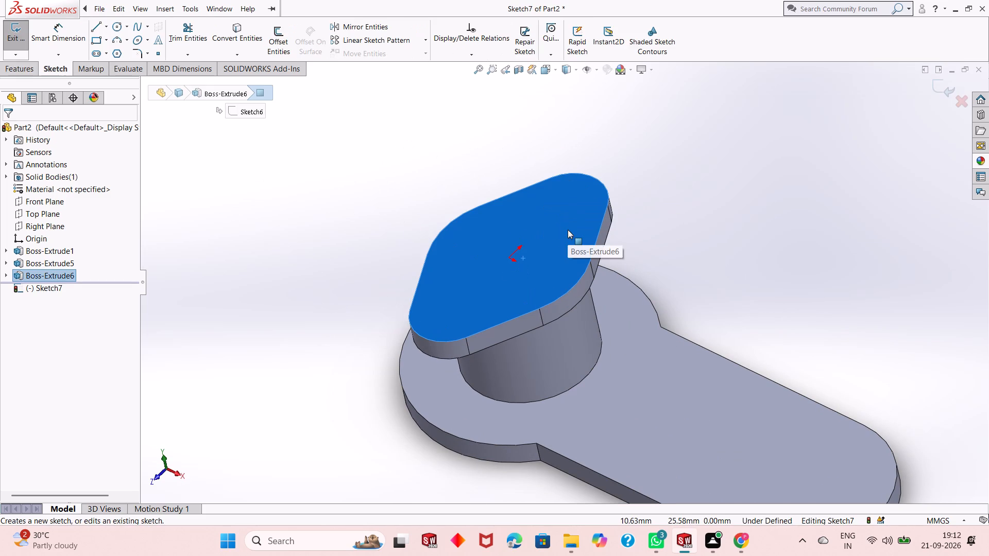
key("ctrl+8")
key("Escape")
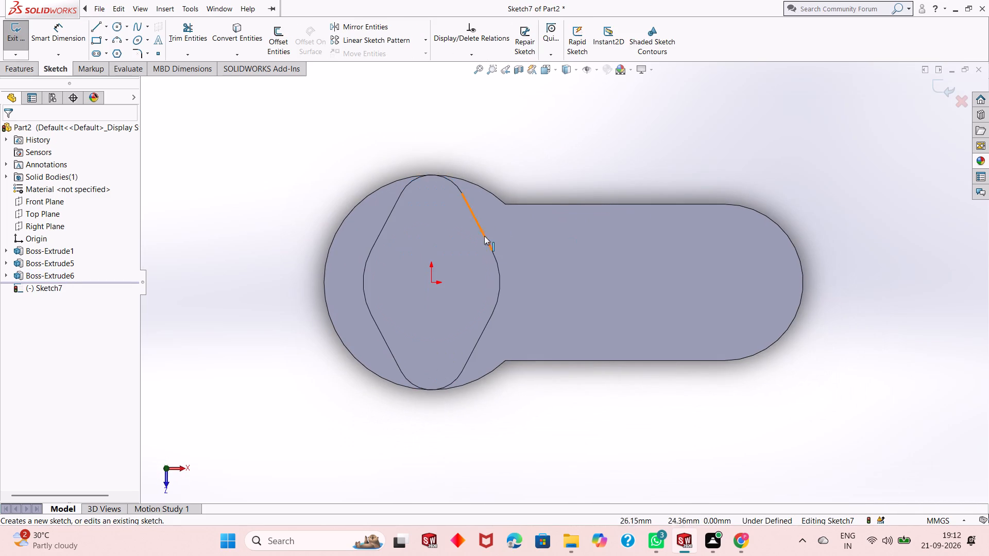
left_click(116, 29)
left_click(431, 284)
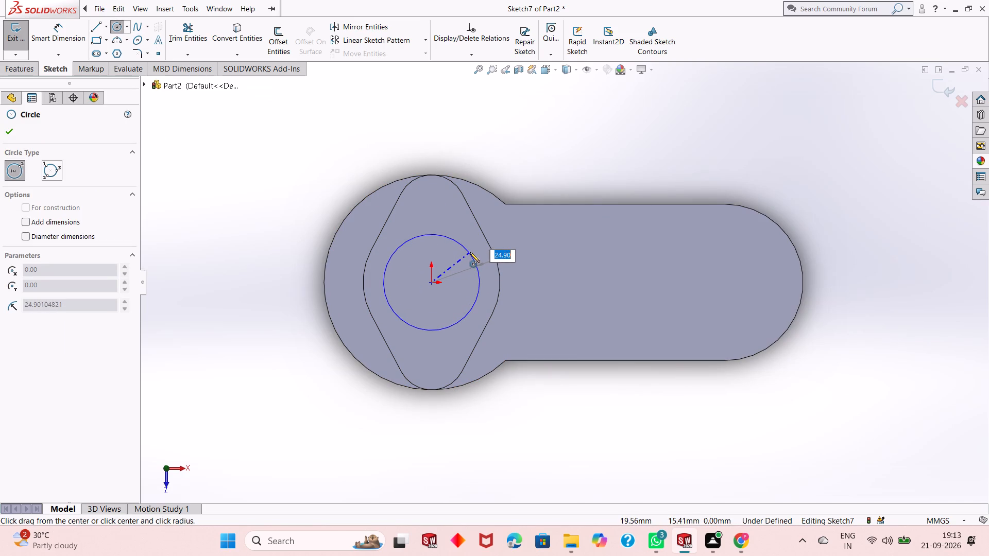
left_click(470, 252)
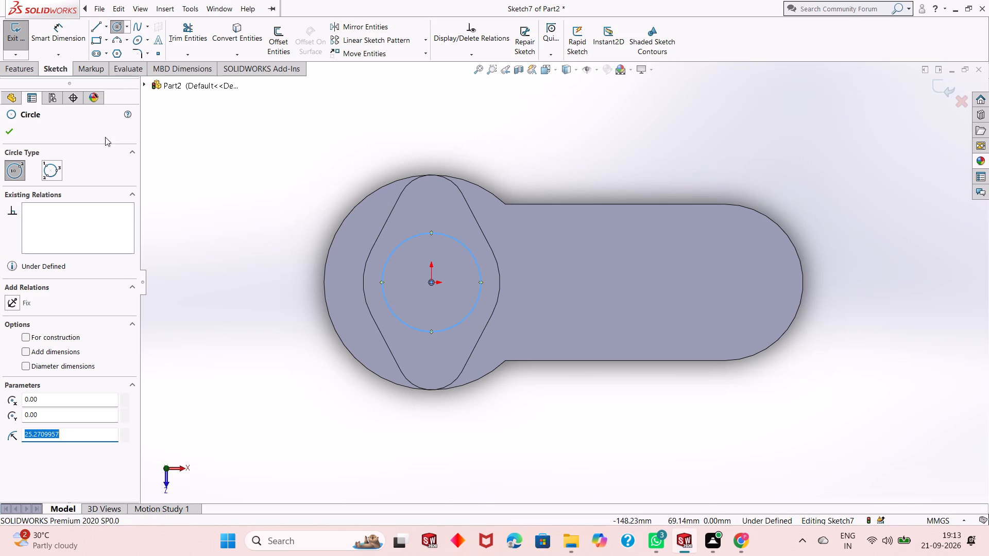
left_click(7, 132)
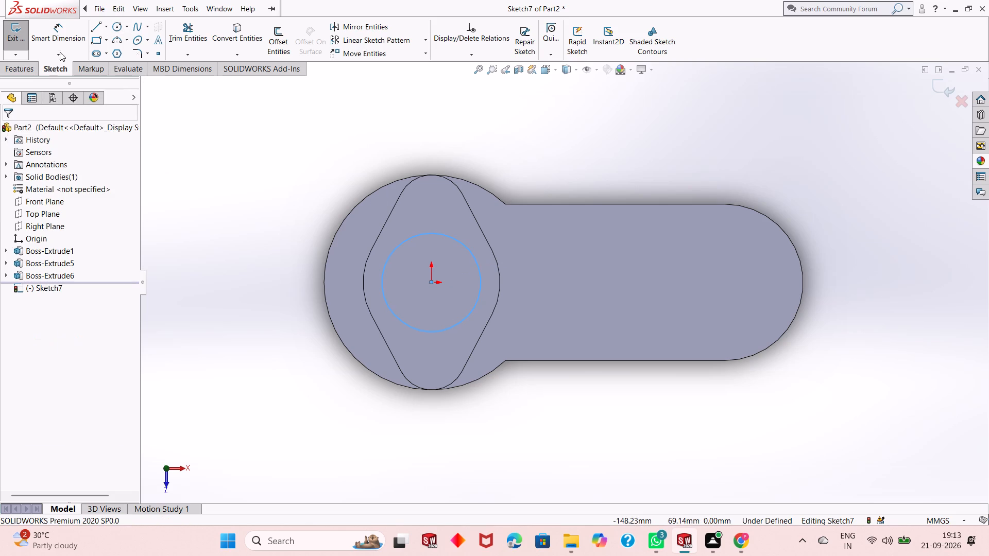
Dimension the circle on the flange's top face with a diameter of 58 mm.
left_click(61, 43)
left_click(391, 310)
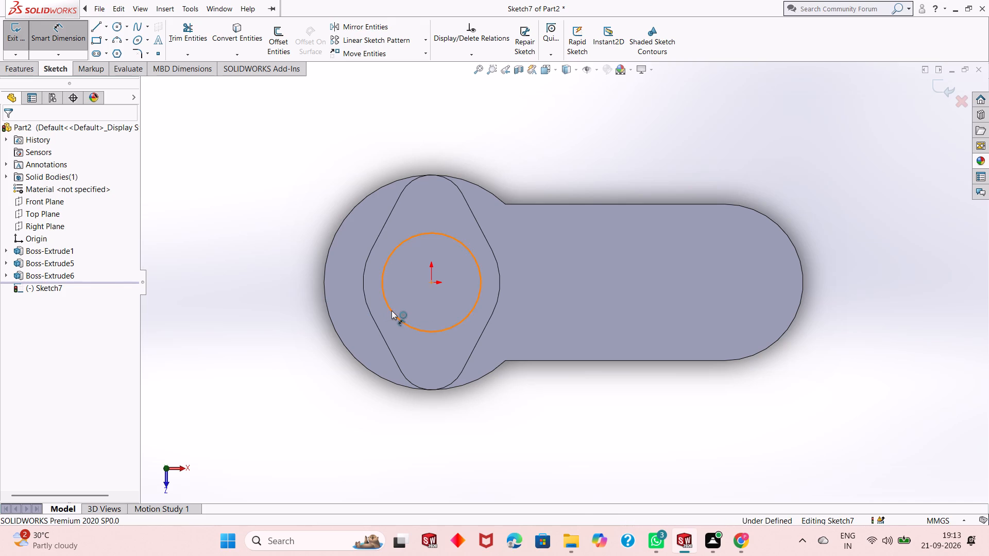
left_click(290, 374)
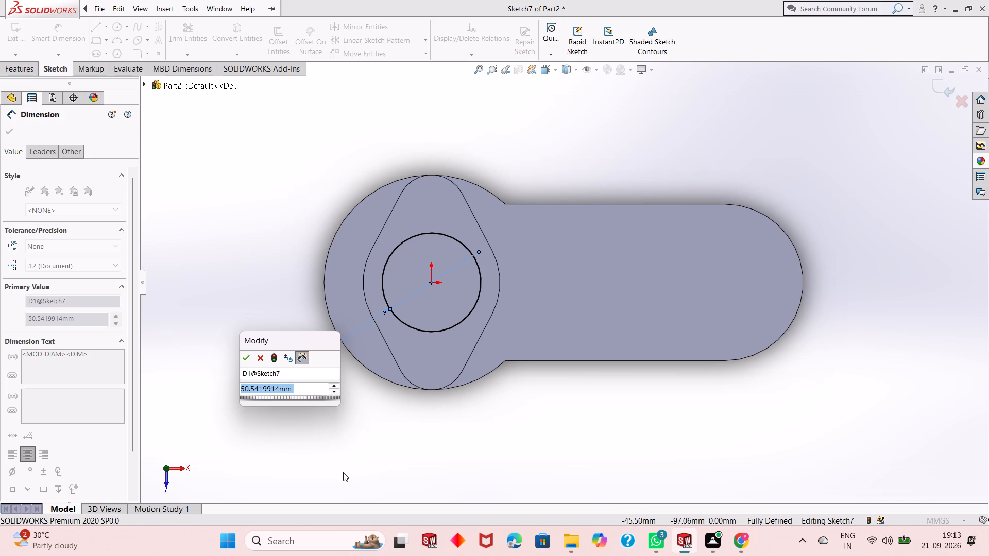
type("58")
key("Return")
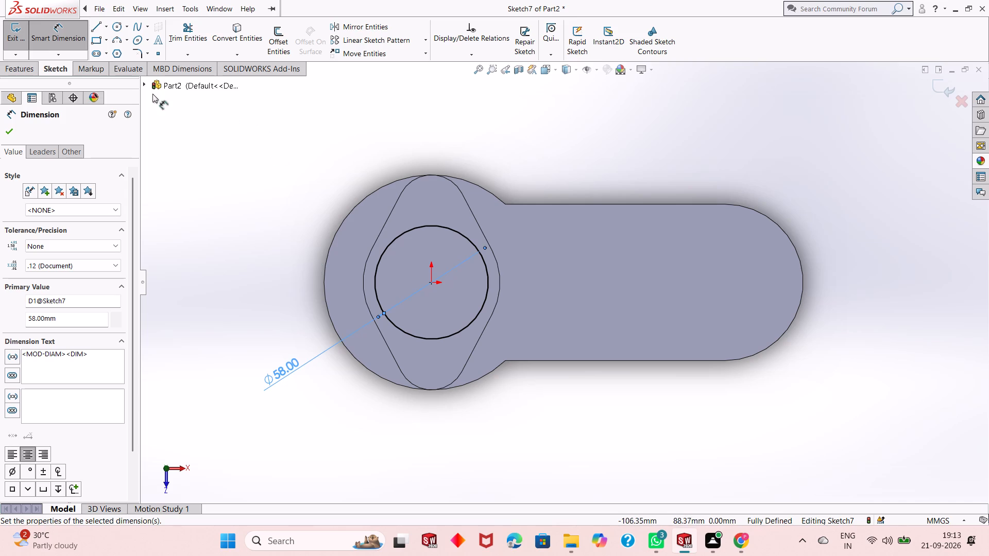
left_click(14, 134)
Extrude the 58 mm circle 6 mm upward from the flange's top face, merged with the body.
left_click(27, 71)
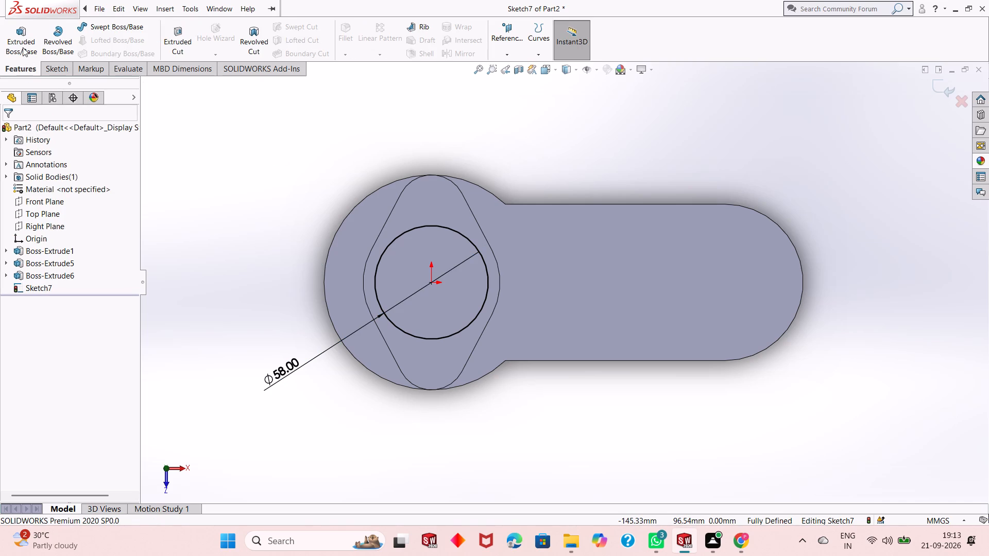
left_click(23, 32)
middle_click_drag(428, 376, 433, 307)
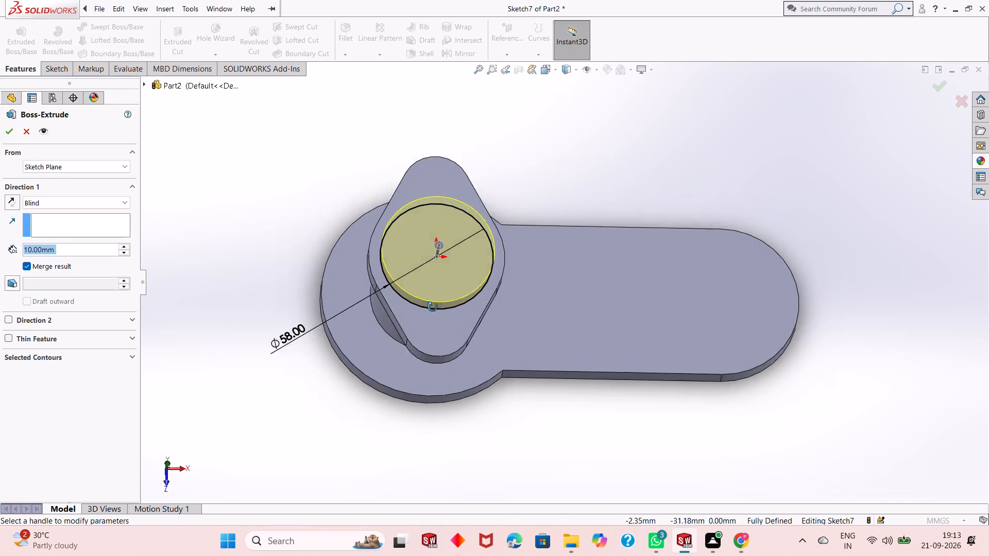
middle_click_drag(433, 307, 432, 225)
double_click(64, 250)
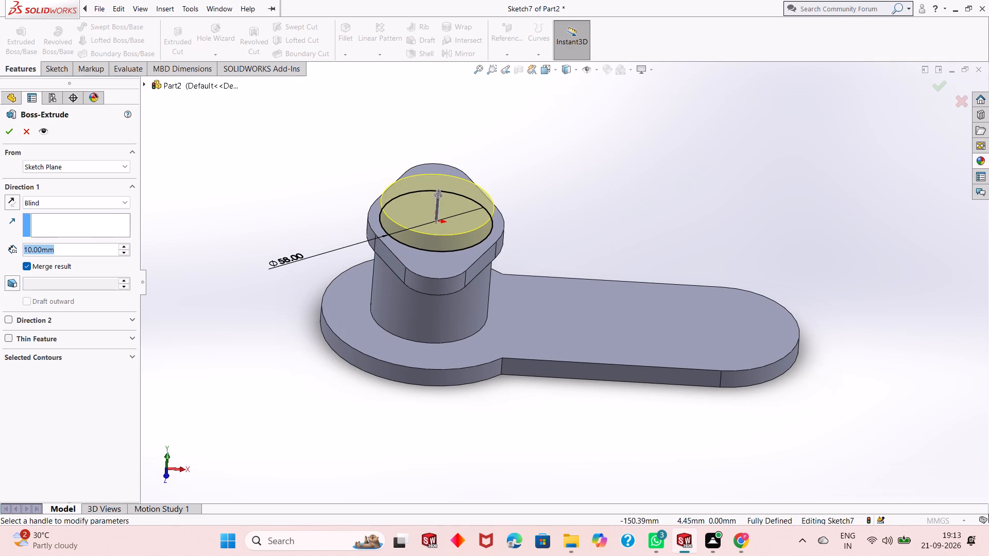
key("6")
key("Return")
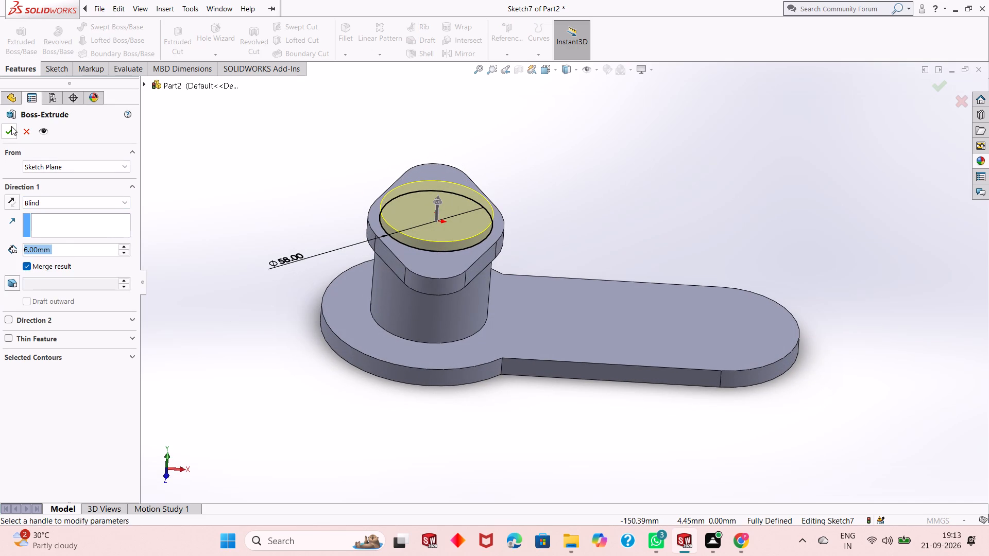
left_click(12, 127)
scroll(382, 205, "down", 3)
scroll(400, 225, "up", 2)
left_click(284, 220)
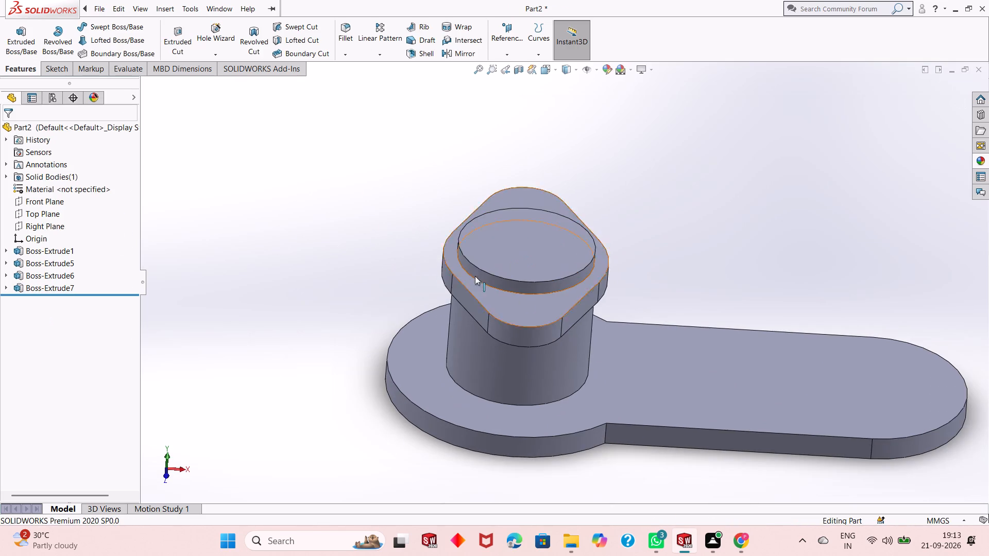
Examine the raised round boss on the flange from several angles.
scroll(520, 298, "up", 2)
middle_click_drag(709, 323, 677, 311)
scroll(445, 217, "down", 4)
scroll(464, 272, "up", 3)
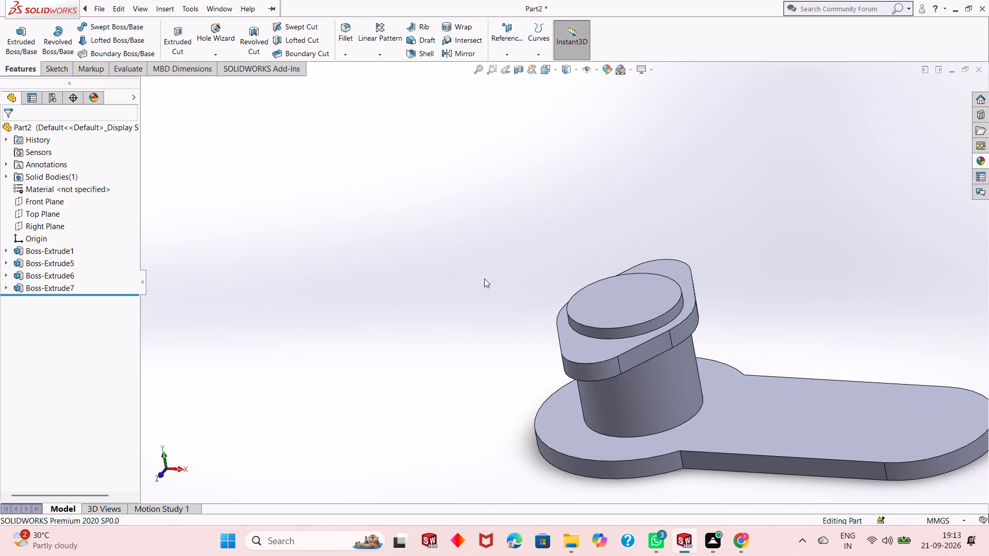
scroll(484, 279, "up", 2)
scroll(713, 319, "down", 3)
middle_click_drag(562, 288, 568, 341)
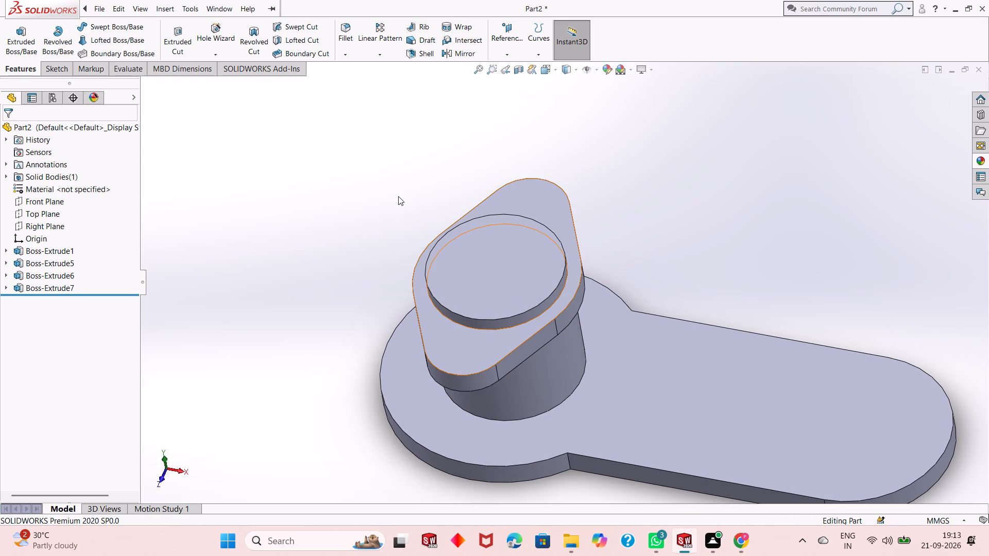
scroll(398, 196, "down", 1)
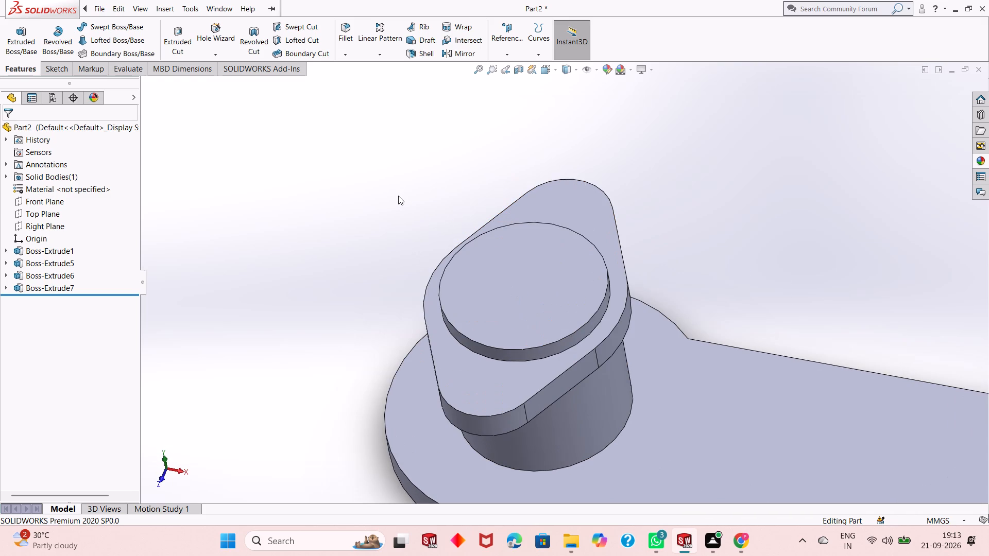
On the top face of the 58 mm round boss, sketch a circle about 42.8 mm in diameter centred on the origin.
left_click(515, 268)
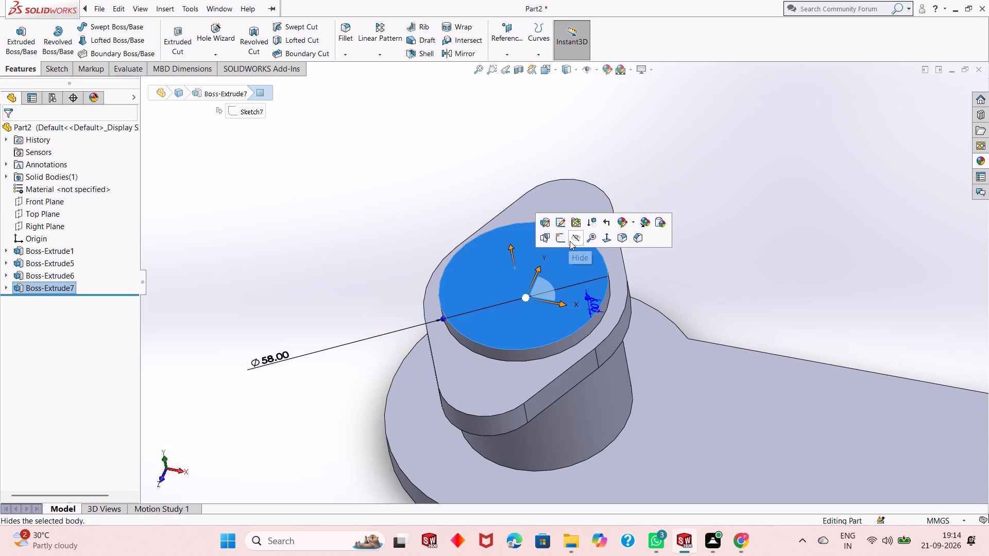
left_click(555, 241)
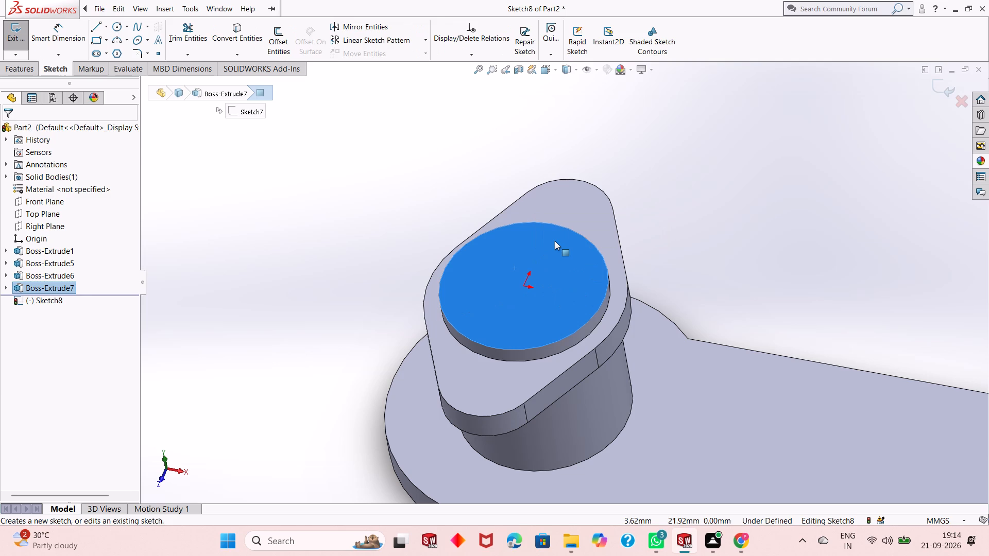
key("ctrl+8")
key("Escape")
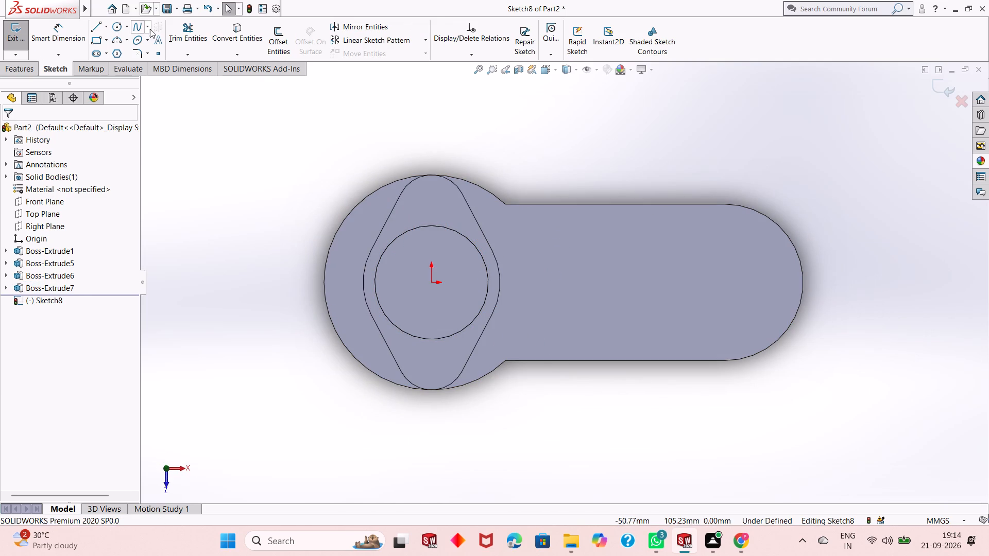
left_click(120, 29)
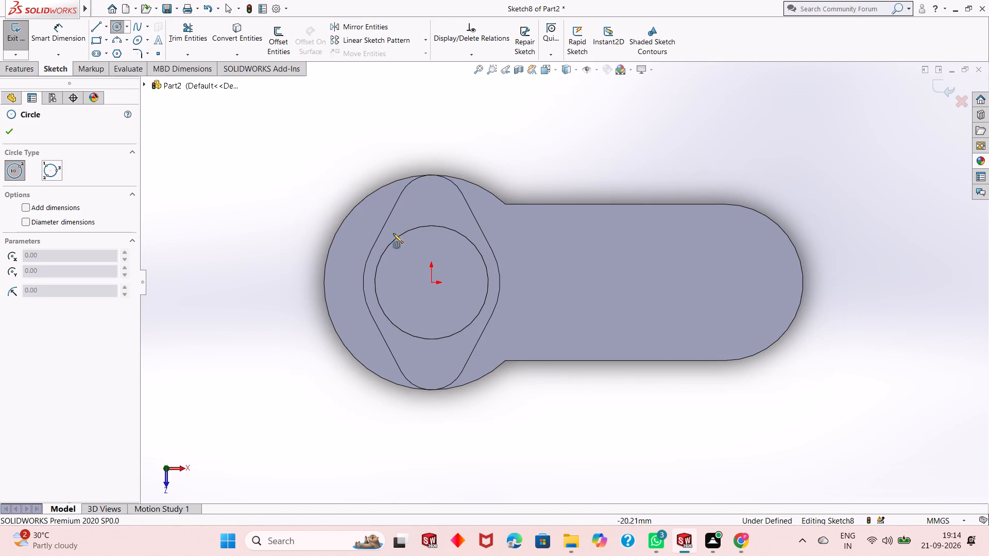
left_click(432, 280)
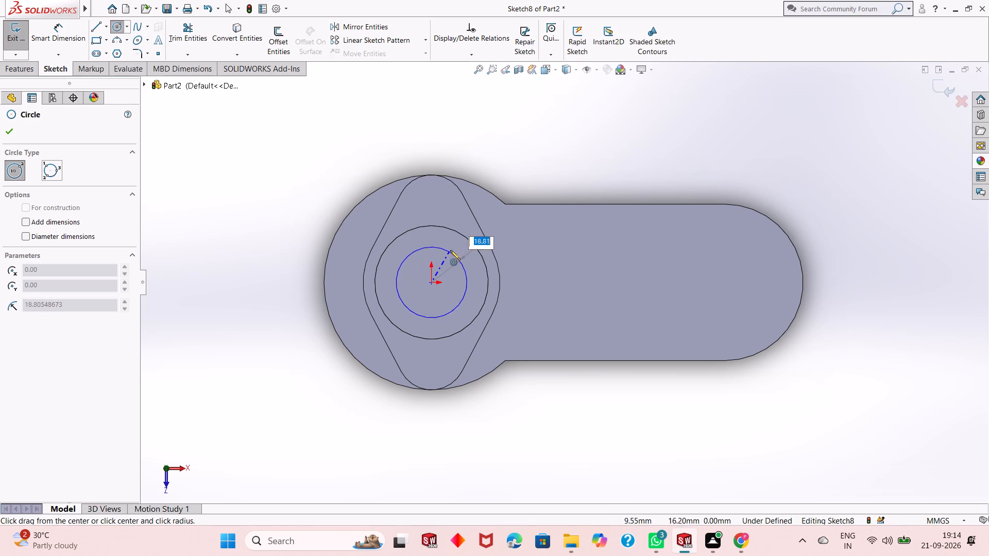
left_click(452, 246)
left_click(9, 132)
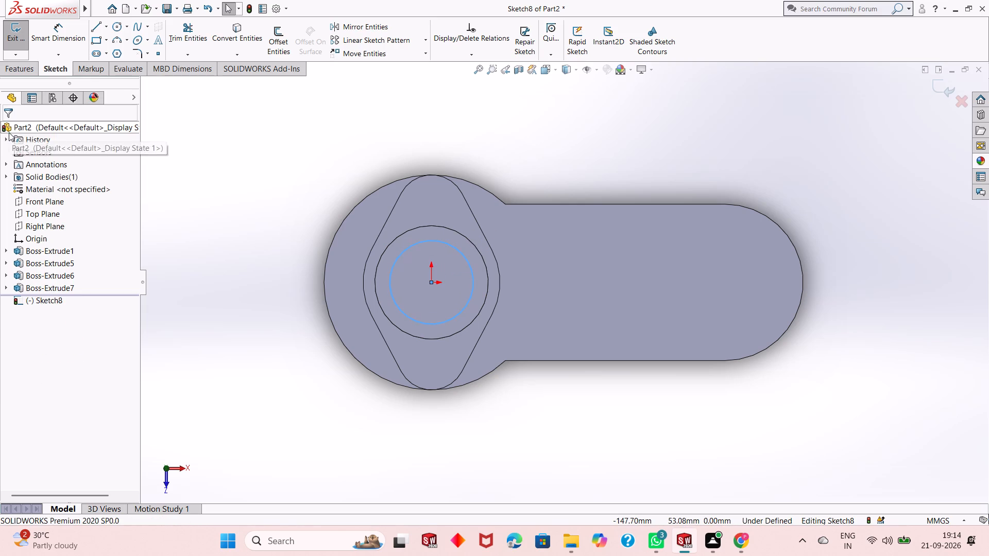
Dimension the circle on the boss's top face with a diameter of 45 mm.
left_click(63, 42)
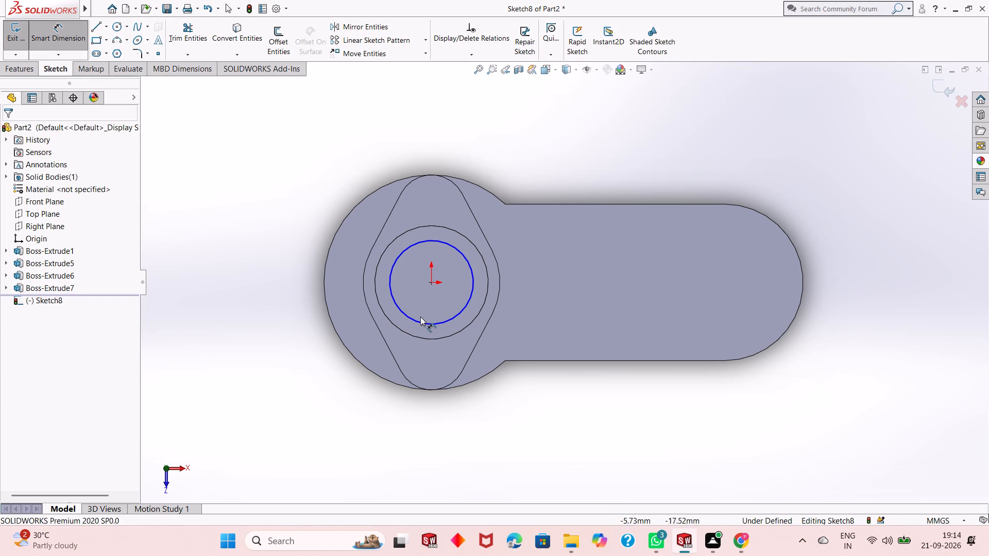
left_click(420, 321)
left_click(322, 407)
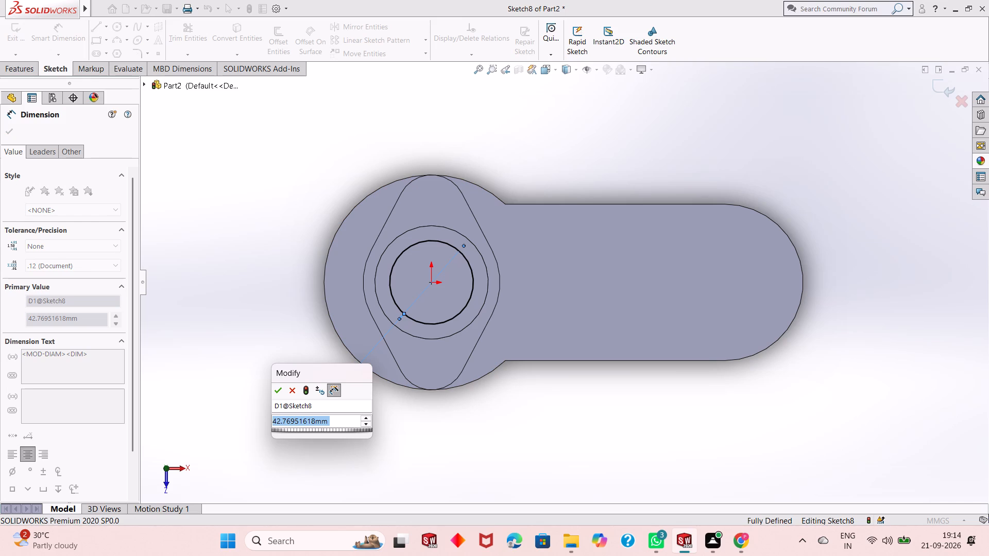
type("45")
key("Return")
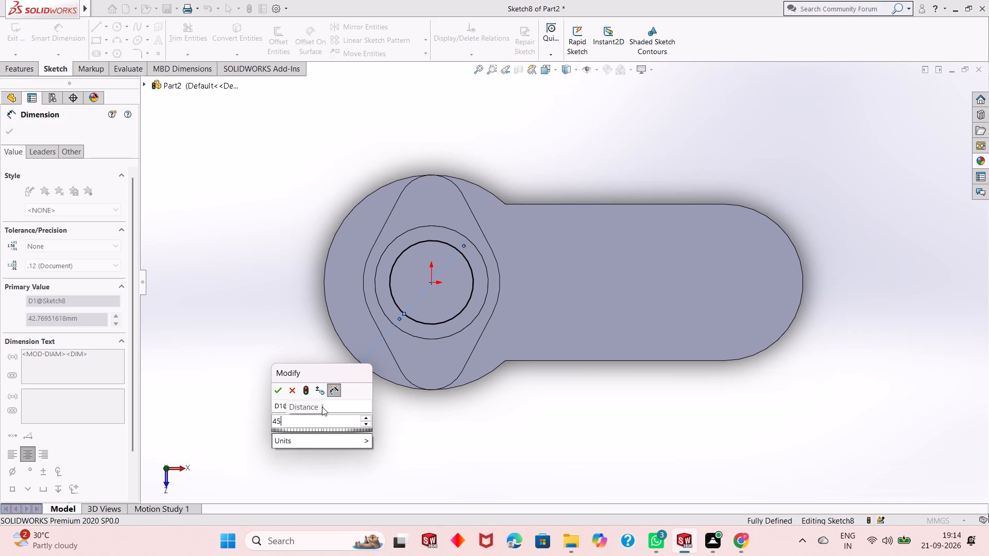
middle_click_drag(446, 347, 447, 319)
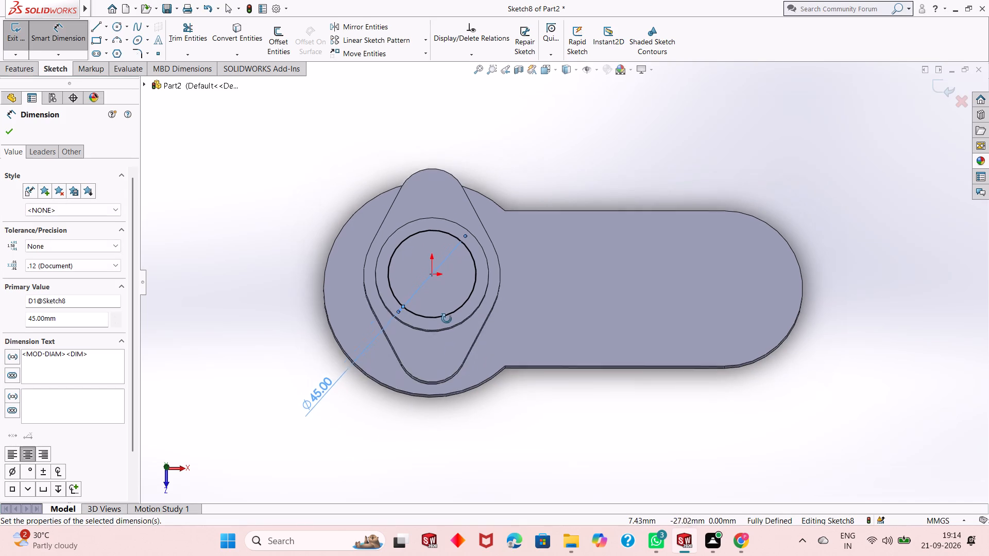
middle_click_drag(447, 319, 444, 299)
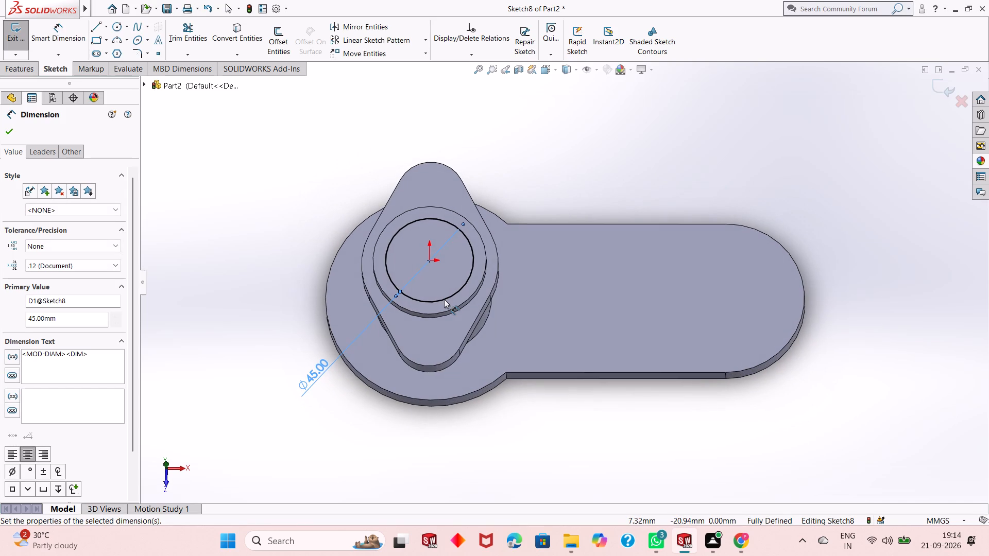
left_click(16, 135)
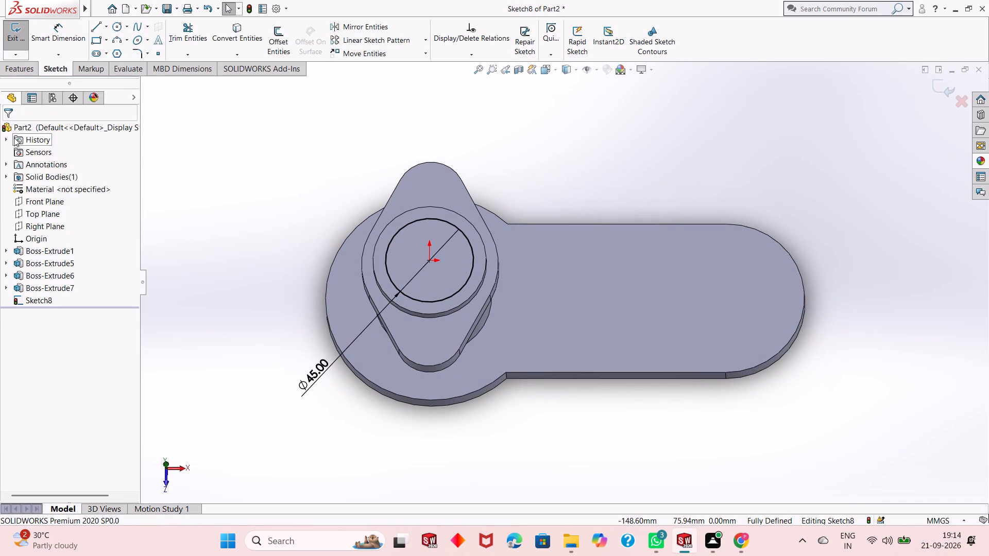
Cut the 45 mm circle down through the boss and cylinder with a blind Extruded Cut 61 mm deep.
left_click(19, 69)
left_click(176, 36)
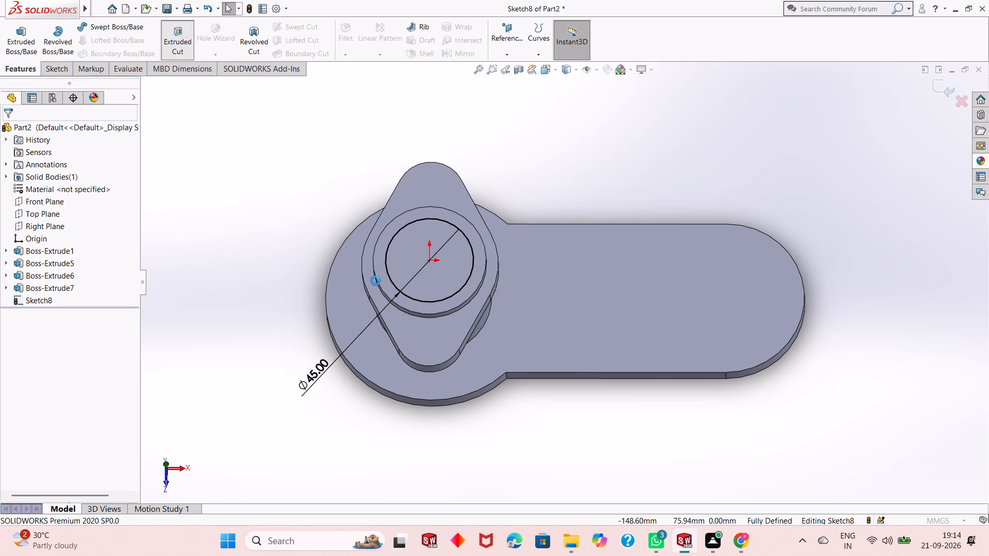
middle_click_drag(435, 347, 434, 178)
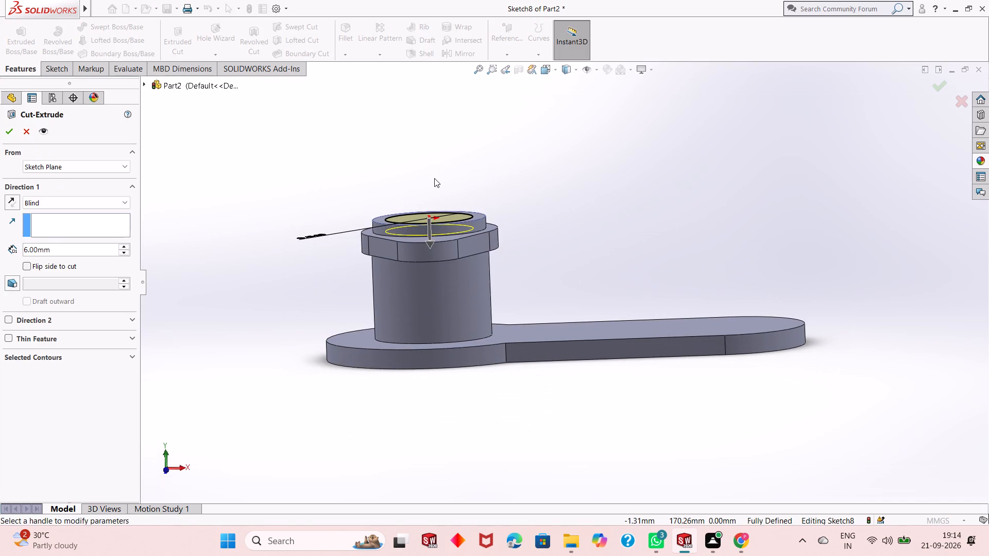
scroll(480, 275, "up", 1)
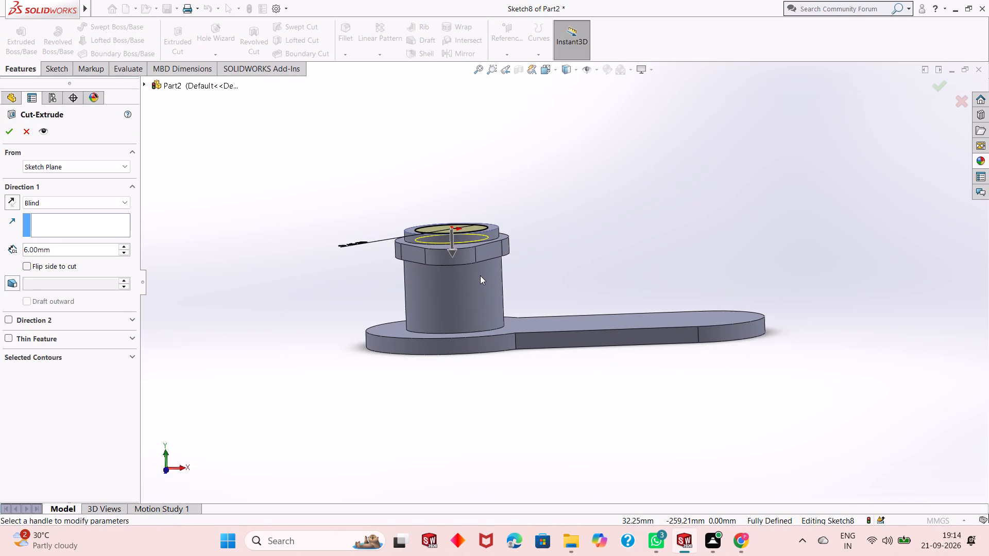
scroll(480, 275, "up", 1)
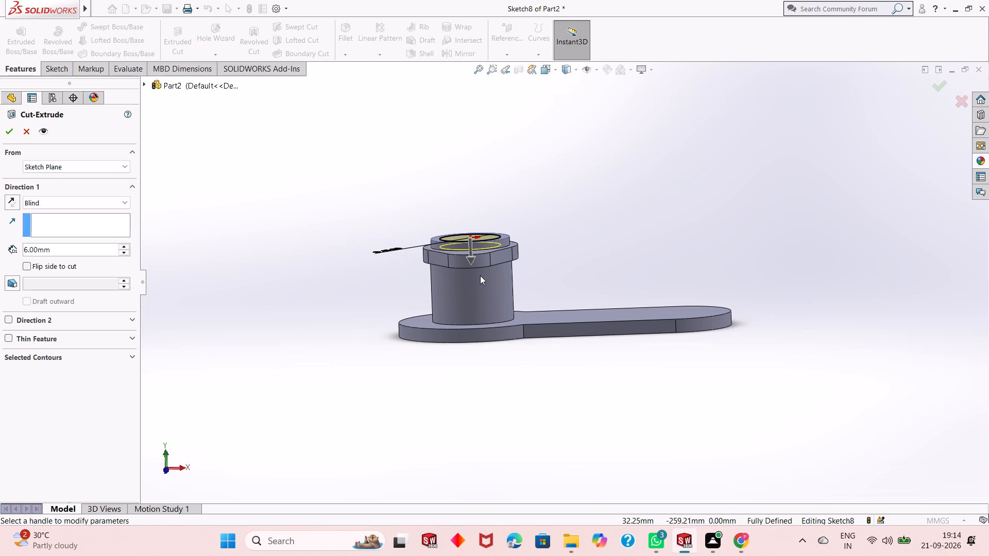
scroll(480, 275, "down", 1)
double_click(66, 250)
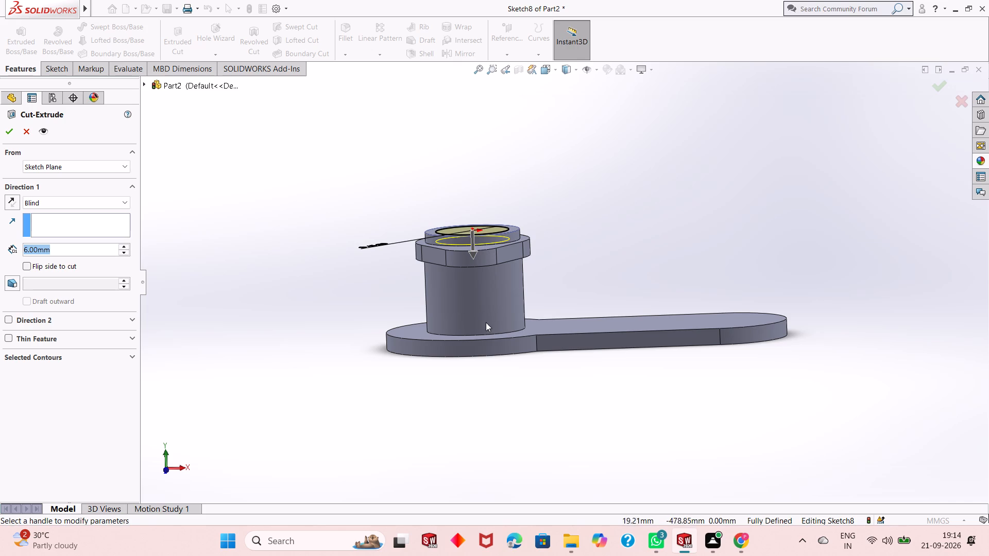
type("50")
key("Return")
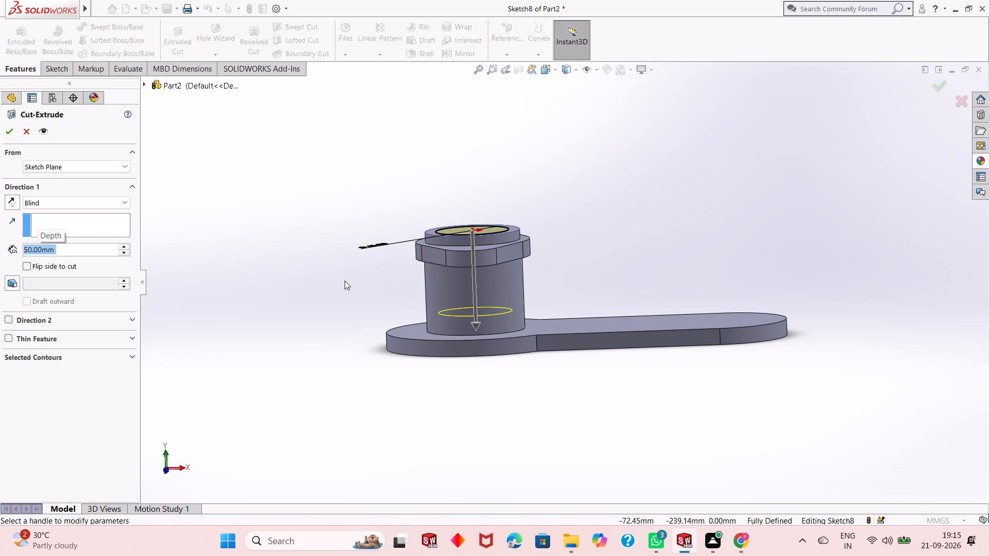
type("61")
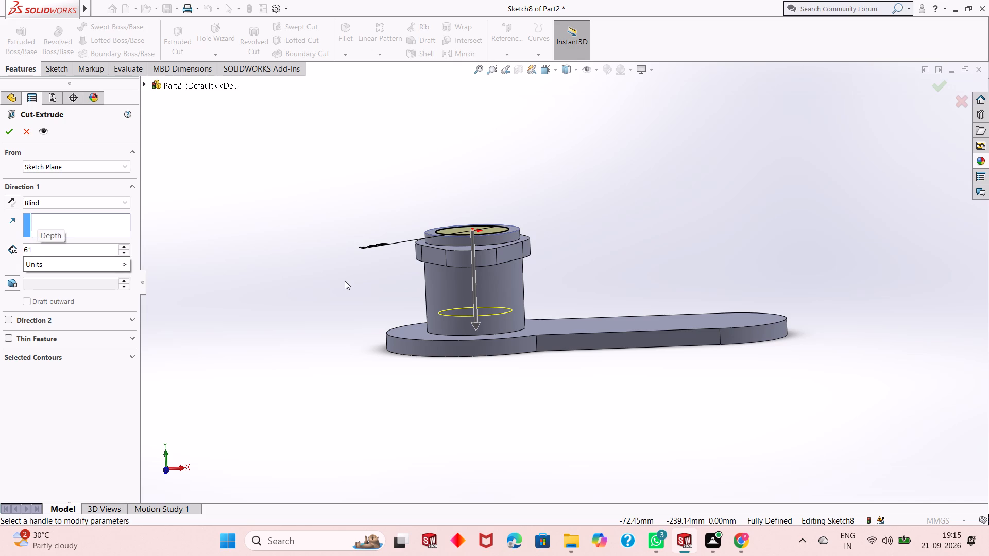
key("Return")
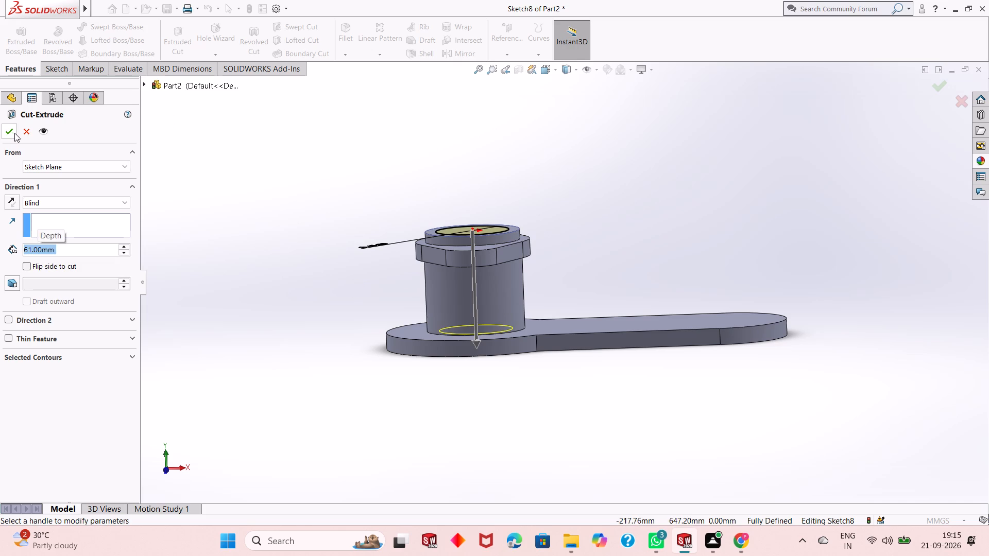
left_click(14, 133)
left_click(315, 259)
Examine the bored cylinder and flange from several angles and distances.
scroll(482, 253, "up", 1)
middle_click_drag(482, 253, 469, 326)
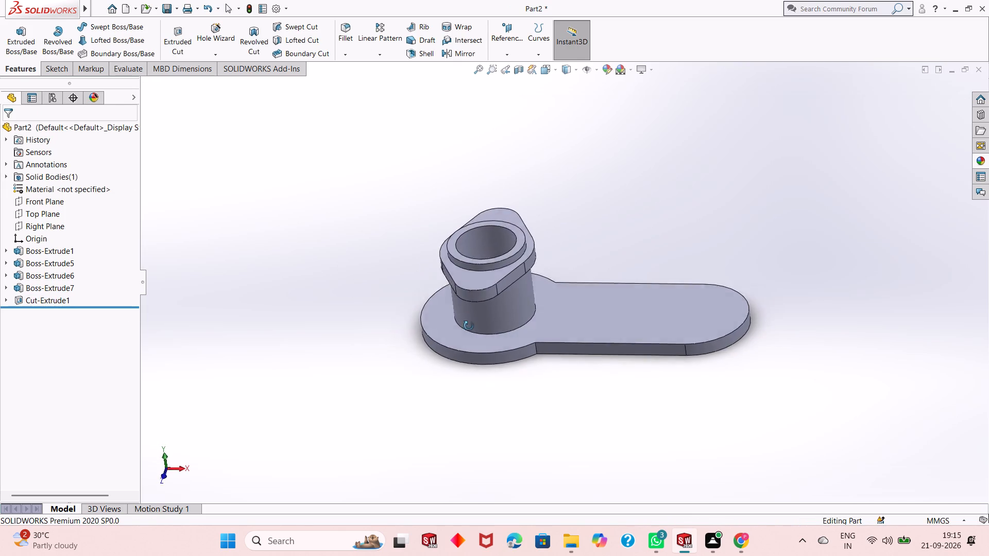
middle_click_drag(469, 326, 470, 268)
middle_click_drag(470, 268, 470, 298)
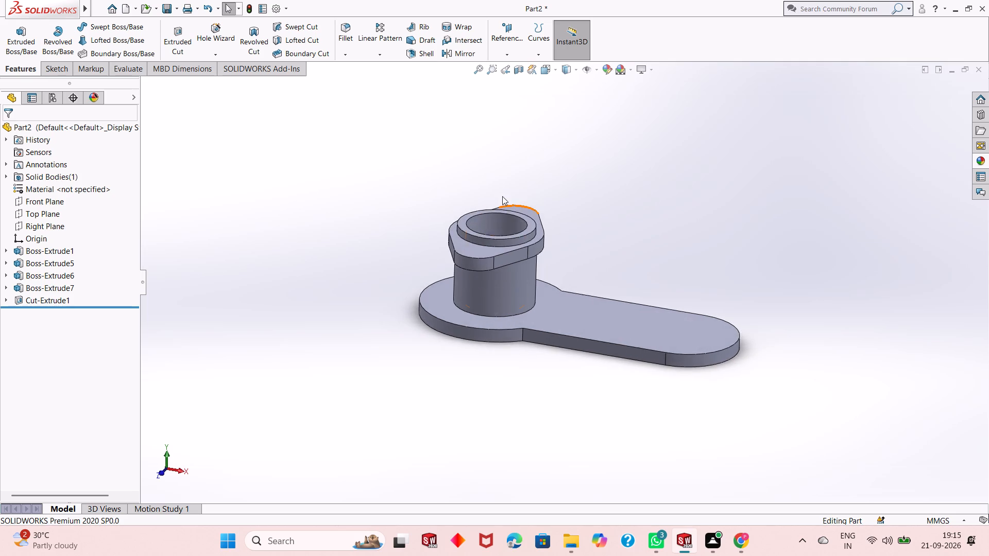
scroll(501, 188, "down", 3)
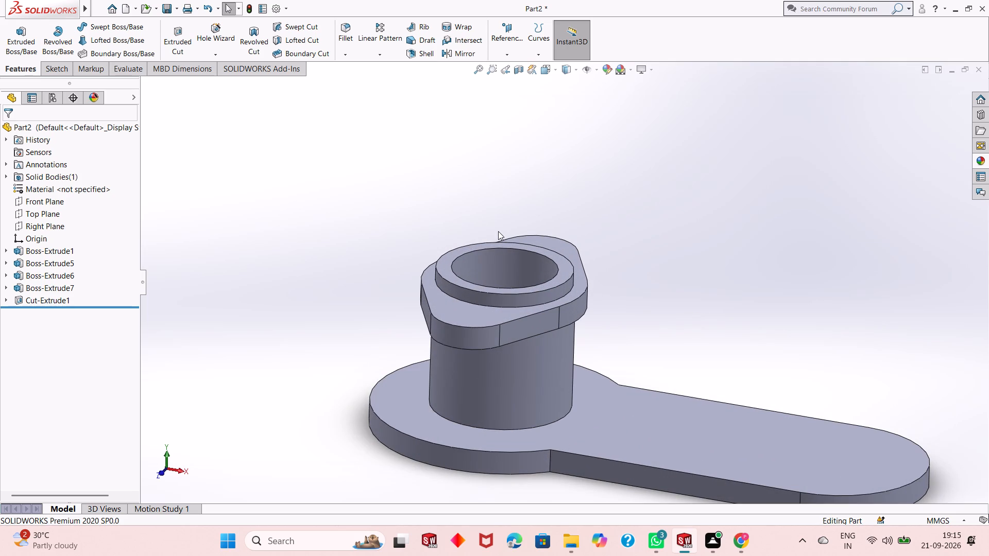
scroll(498, 231, "down", 1)
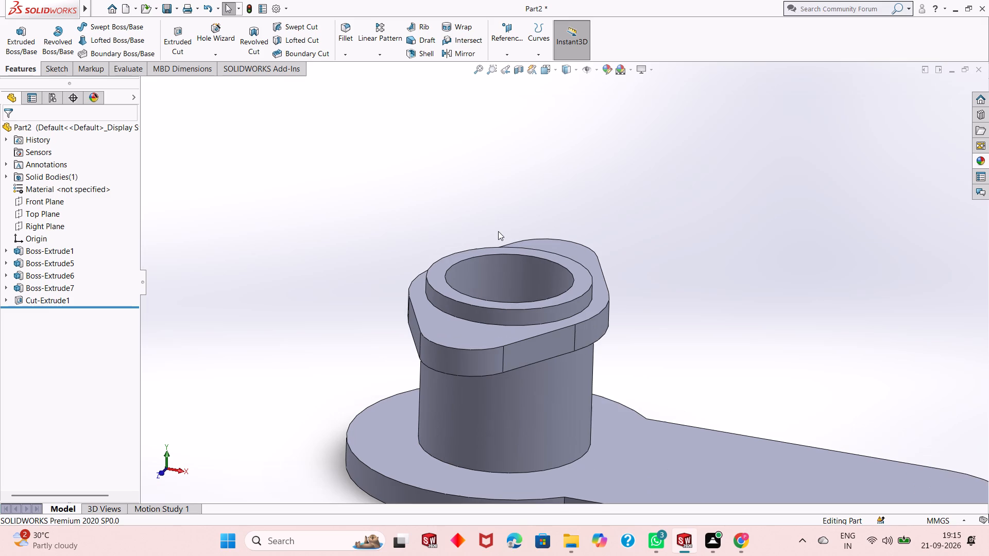
scroll(498, 231, "down", 1)
scroll(498, 231, "up", 1)
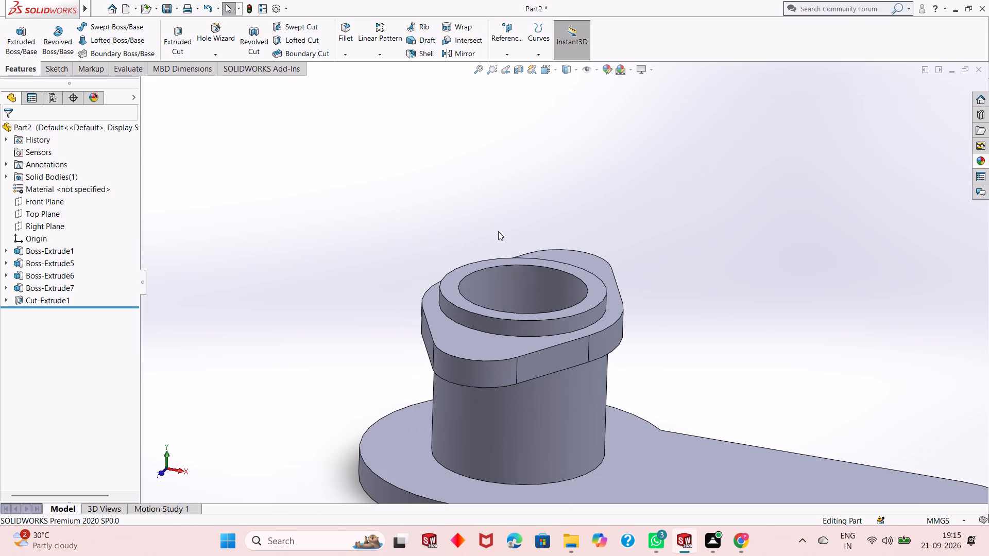
On the flange's top face, sketch a straight slot on the −Z ear, vertically aligned with the origin, about 10.3 mm between centres and 8.4 mm wide.
middle_click_drag(598, 252, 577, 321)
left_click(573, 286)
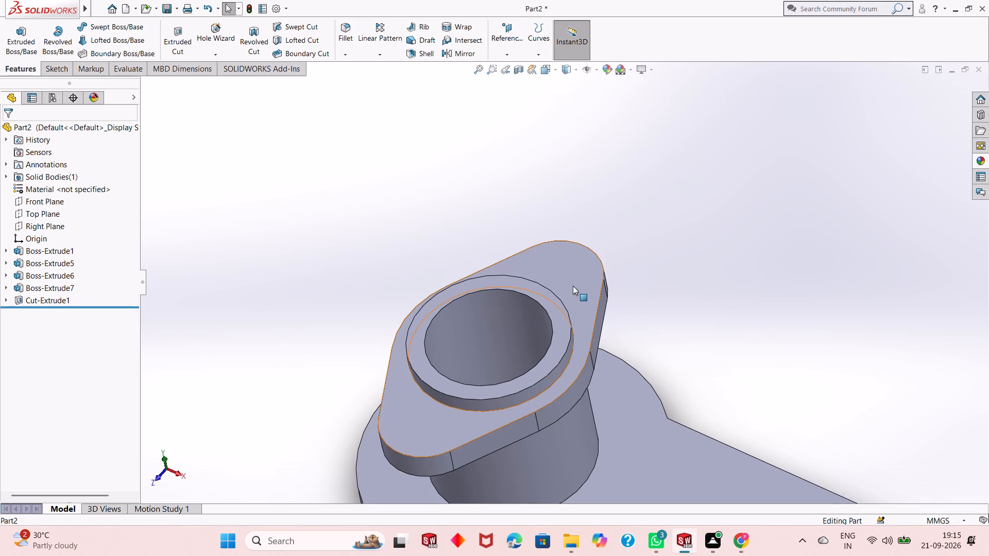
left_click(618, 256)
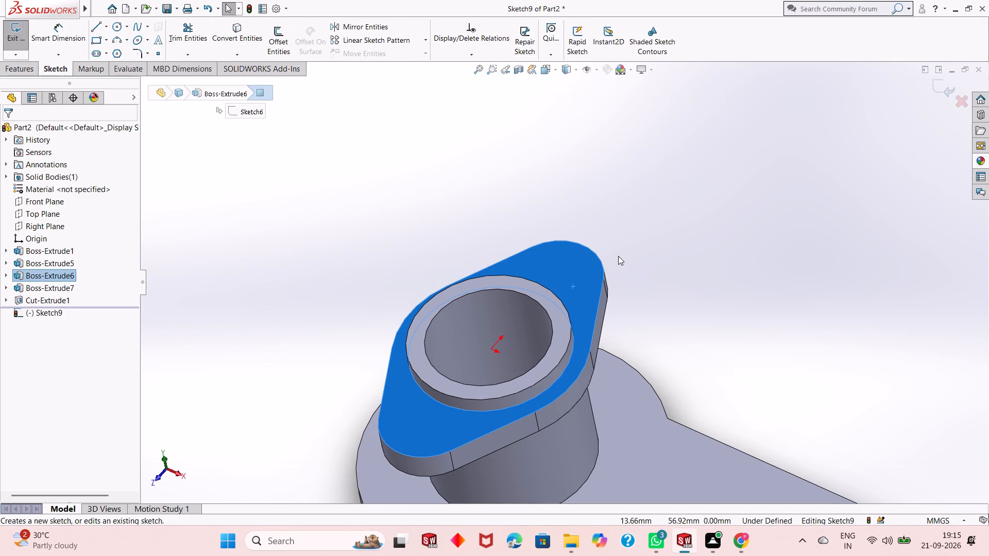
key("ctrl+8")
key("Escape")
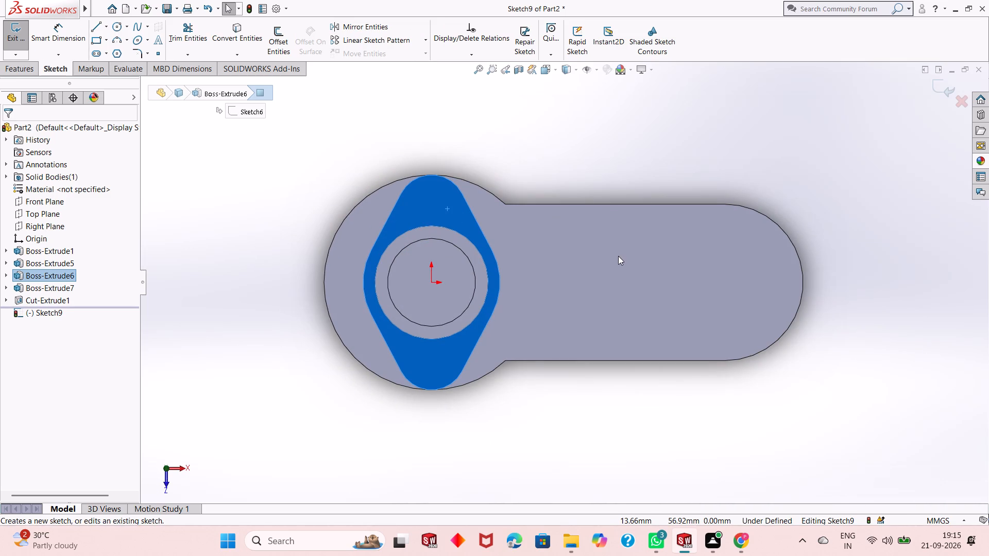
scroll(431, 209, "down", 1)
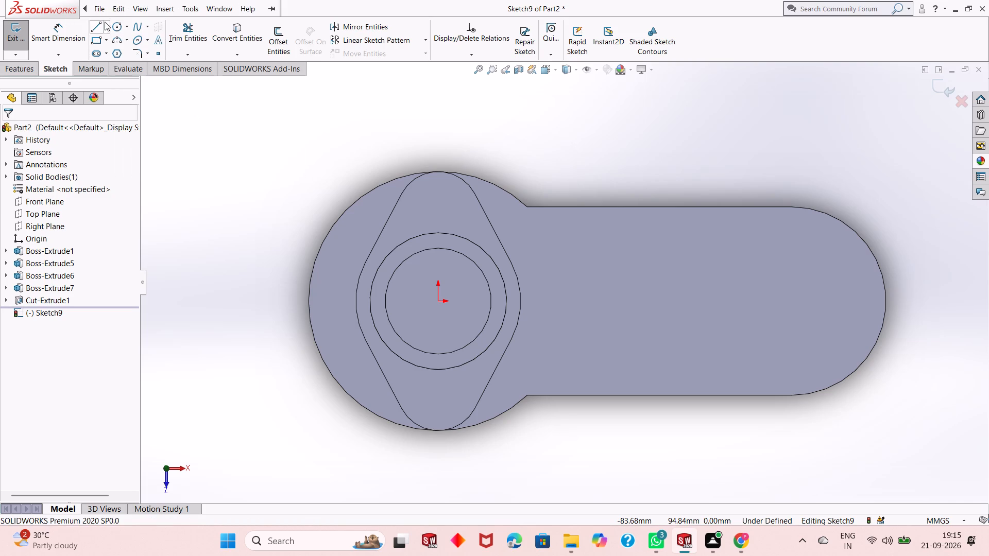
left_click(107, 51)
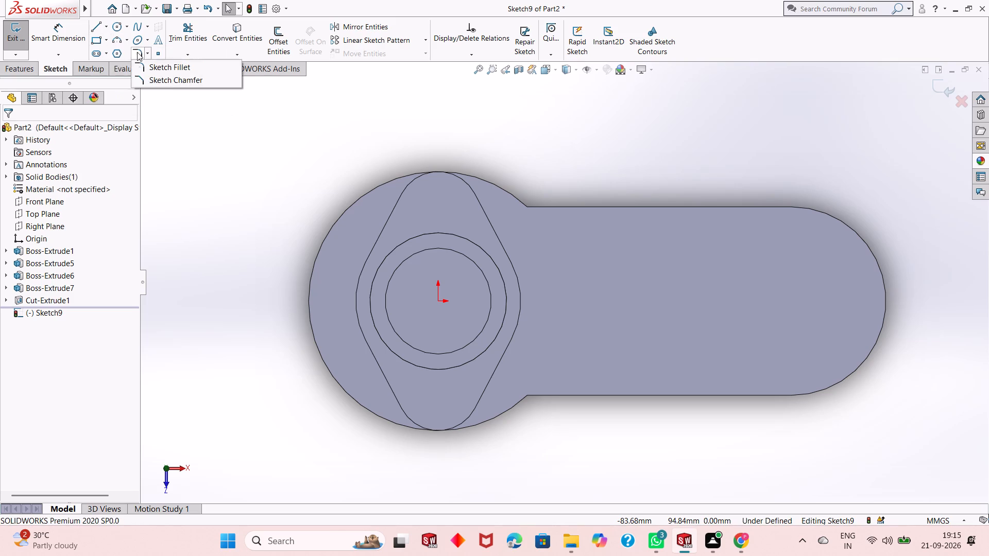
left_click(114, 63)
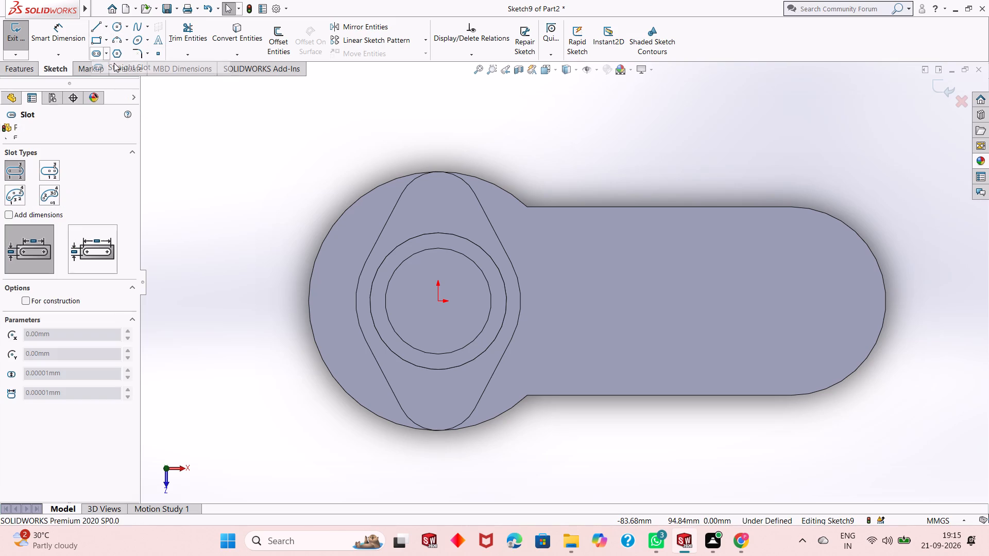
left_click(439, 189)
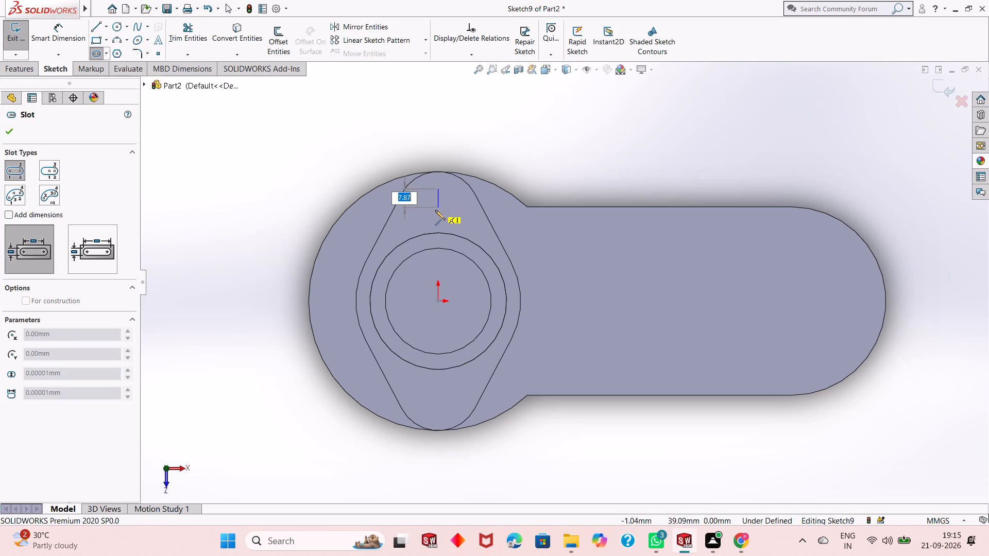
left_click(437, 213)
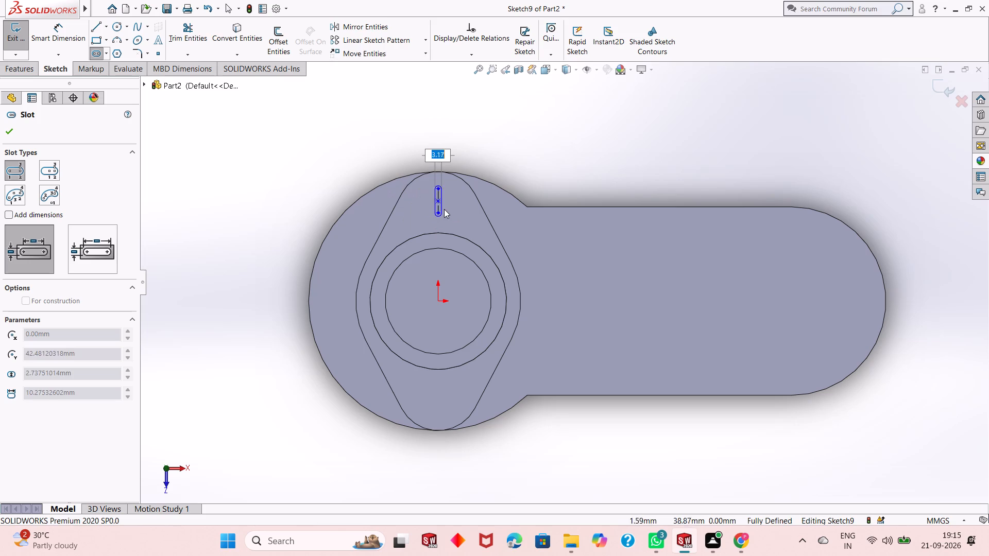
left_click(448, 206)
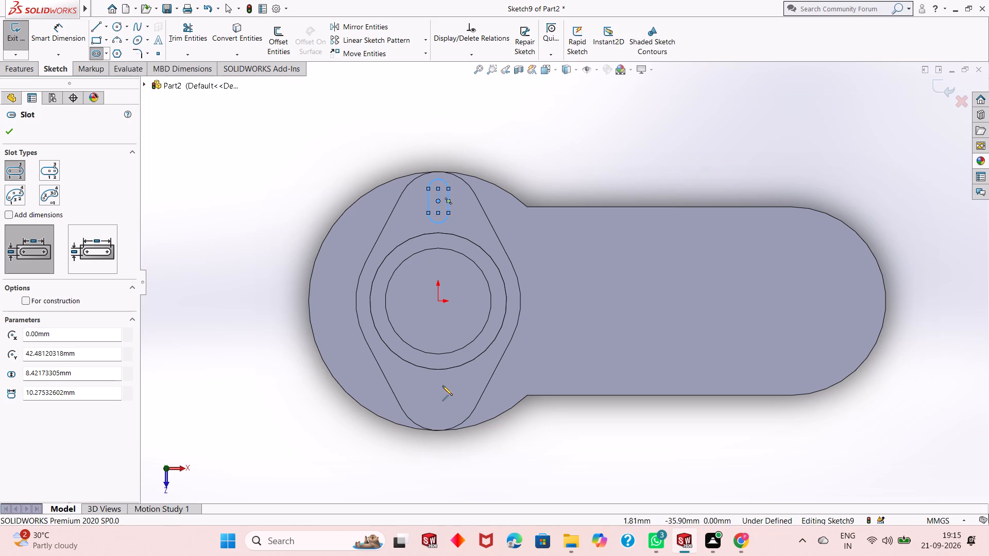
Sketch a second straight slot on the opposite ear, vertically aligned with the origin, about 12.5 mm between centres and 6.7 mm wide.
left_click(438, 393)
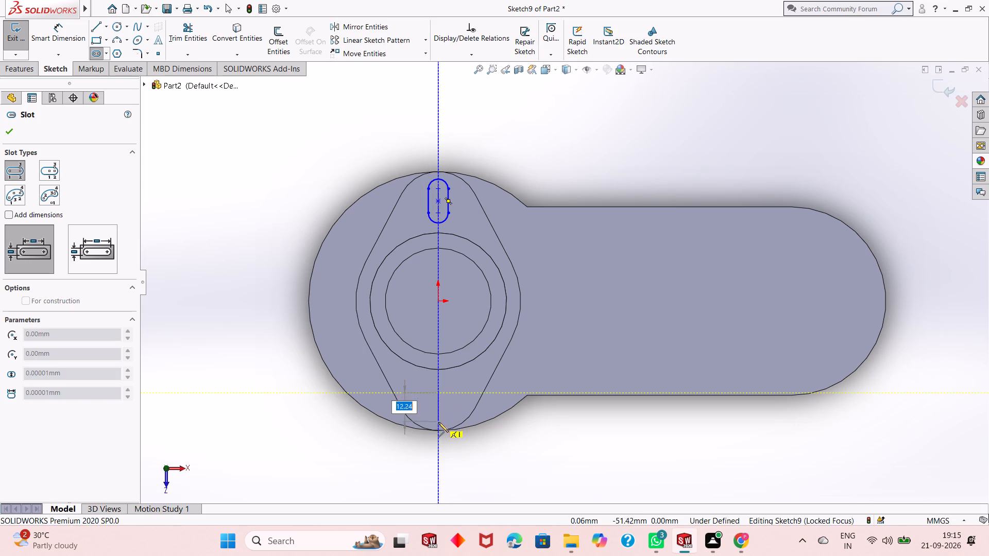
left_click(438, 422)
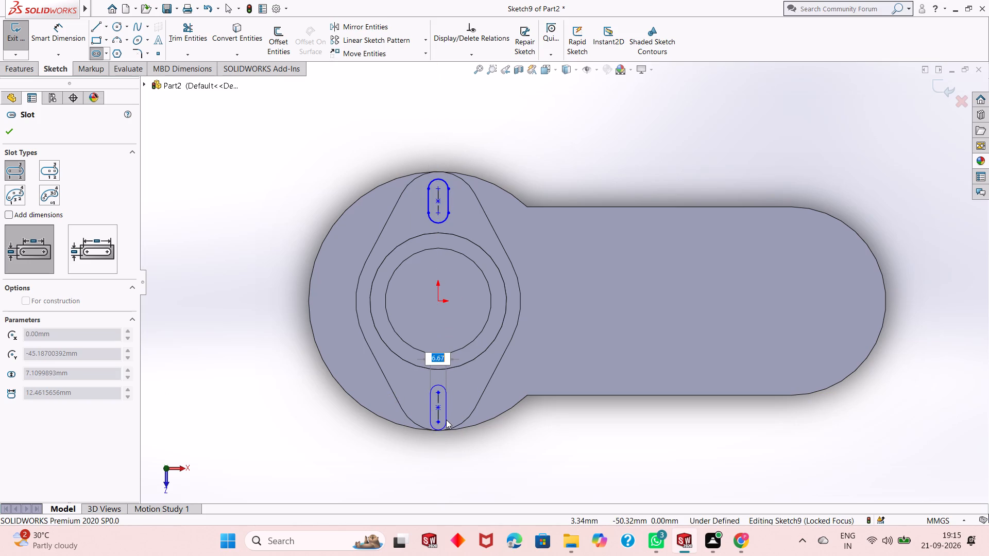
left_click(446, 420)
right_click(446, 420)
left_click(470, 428)
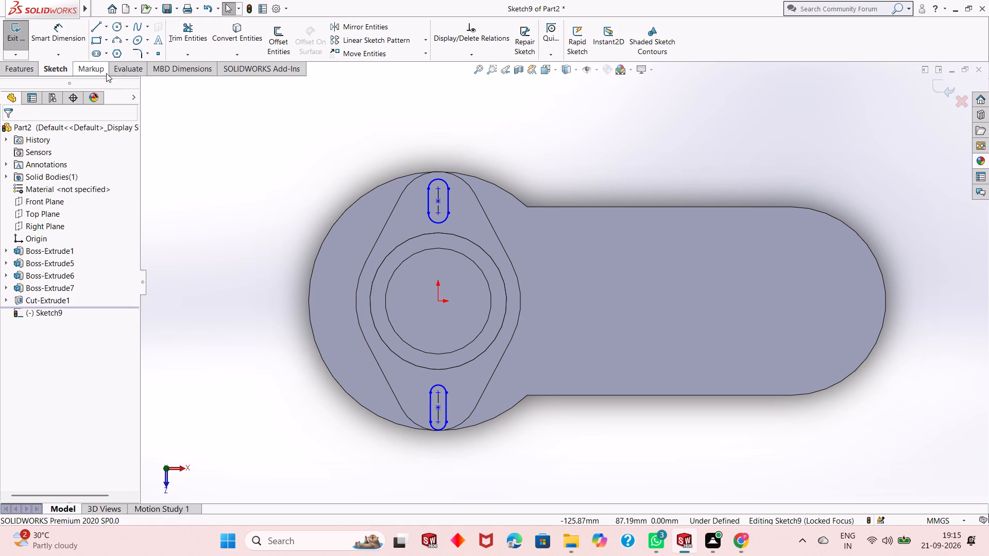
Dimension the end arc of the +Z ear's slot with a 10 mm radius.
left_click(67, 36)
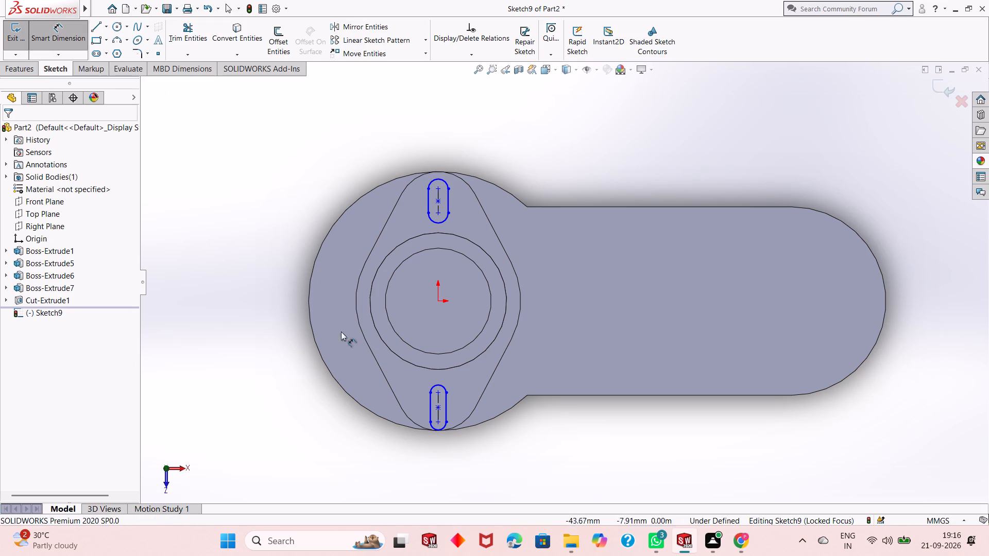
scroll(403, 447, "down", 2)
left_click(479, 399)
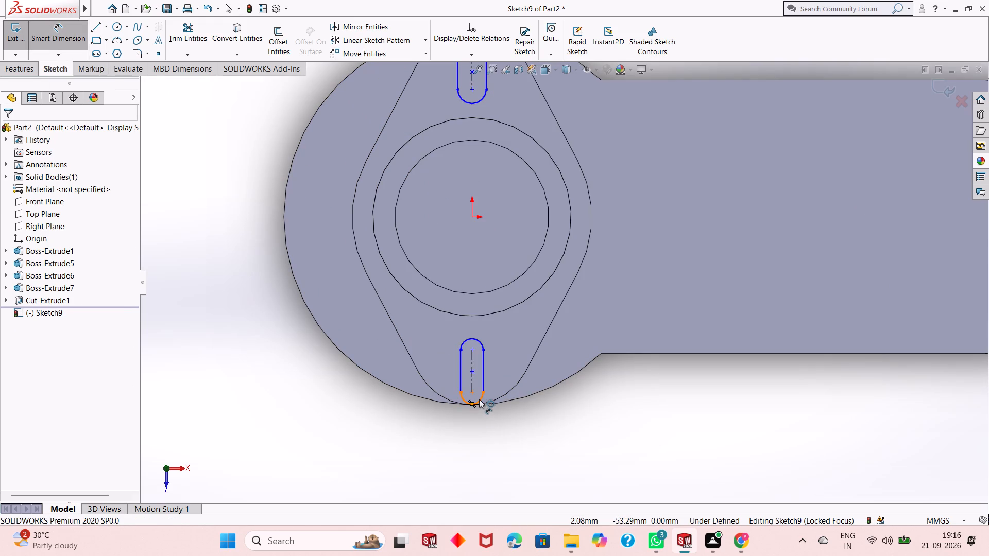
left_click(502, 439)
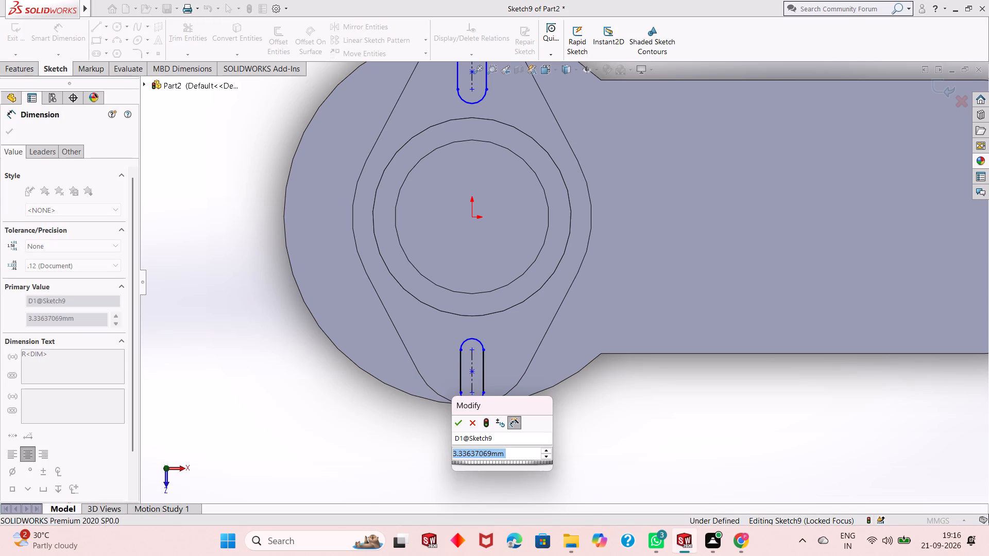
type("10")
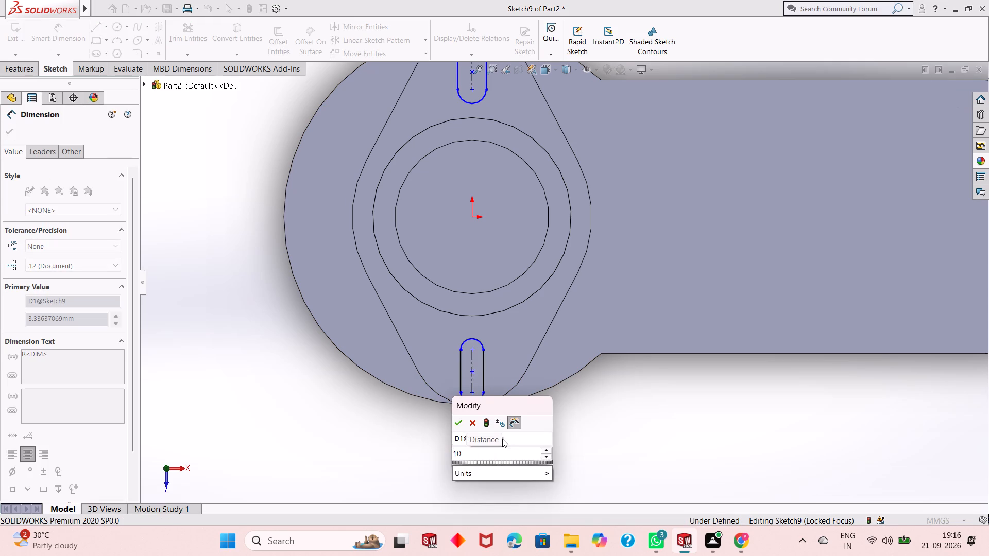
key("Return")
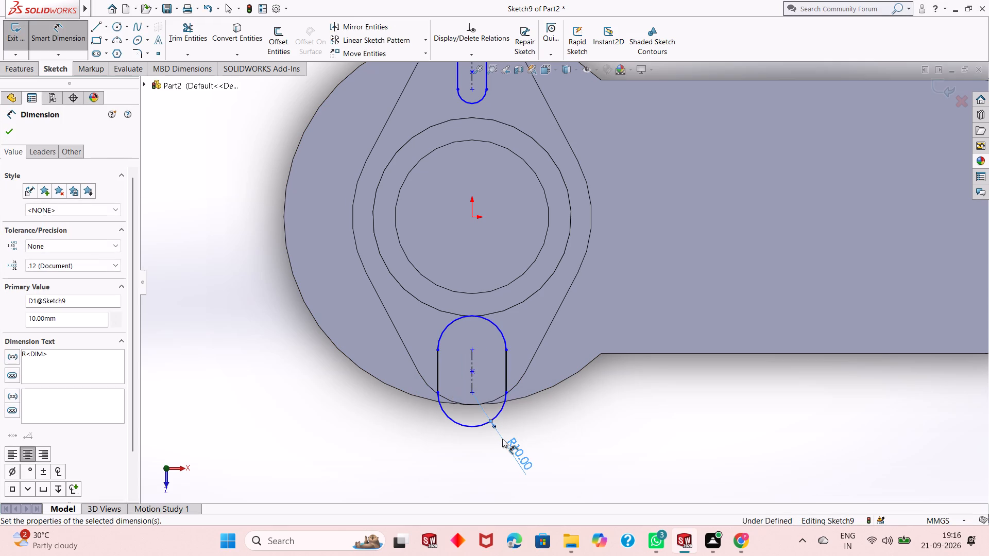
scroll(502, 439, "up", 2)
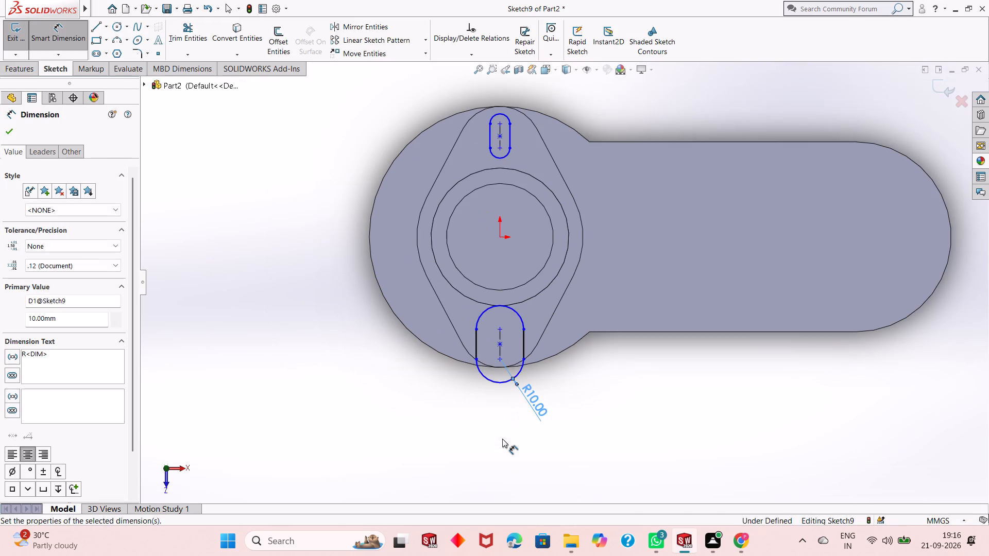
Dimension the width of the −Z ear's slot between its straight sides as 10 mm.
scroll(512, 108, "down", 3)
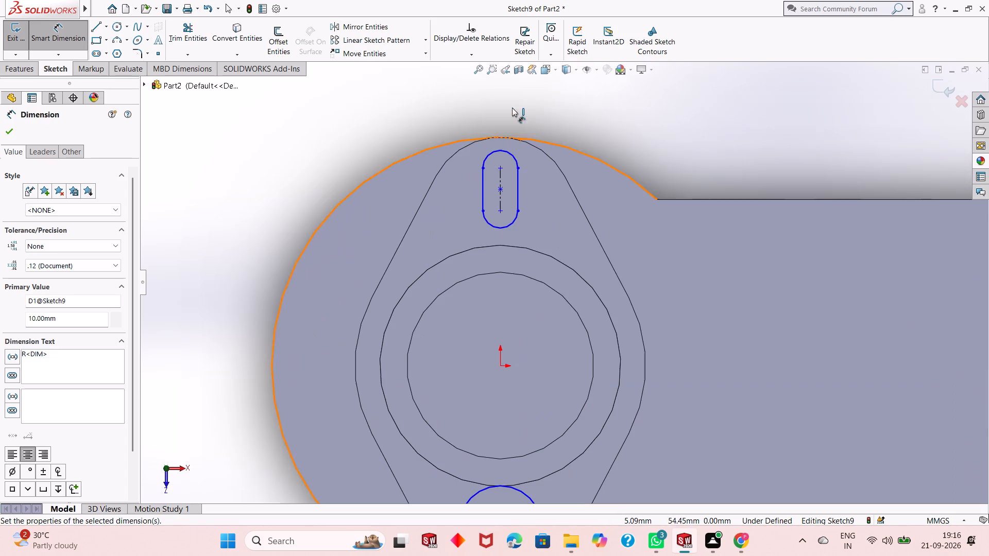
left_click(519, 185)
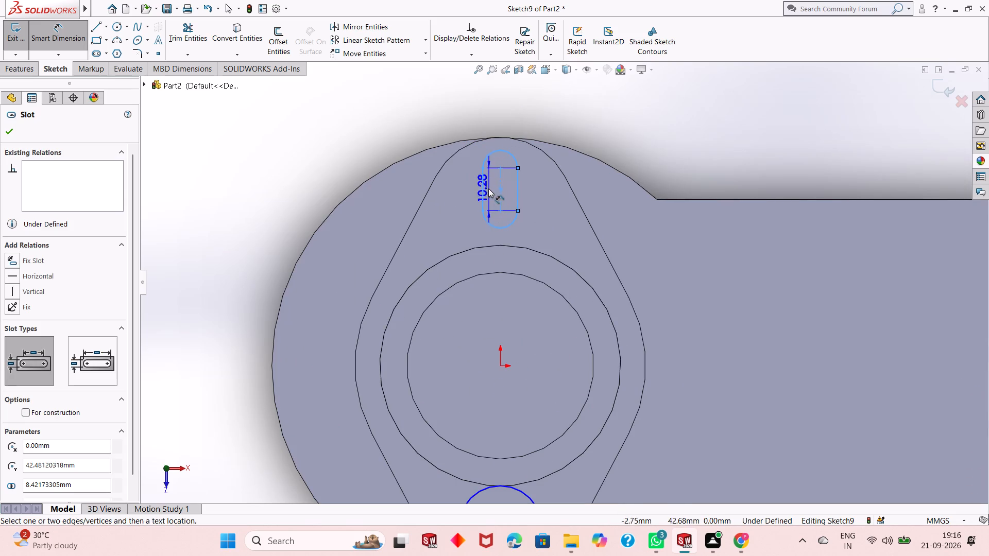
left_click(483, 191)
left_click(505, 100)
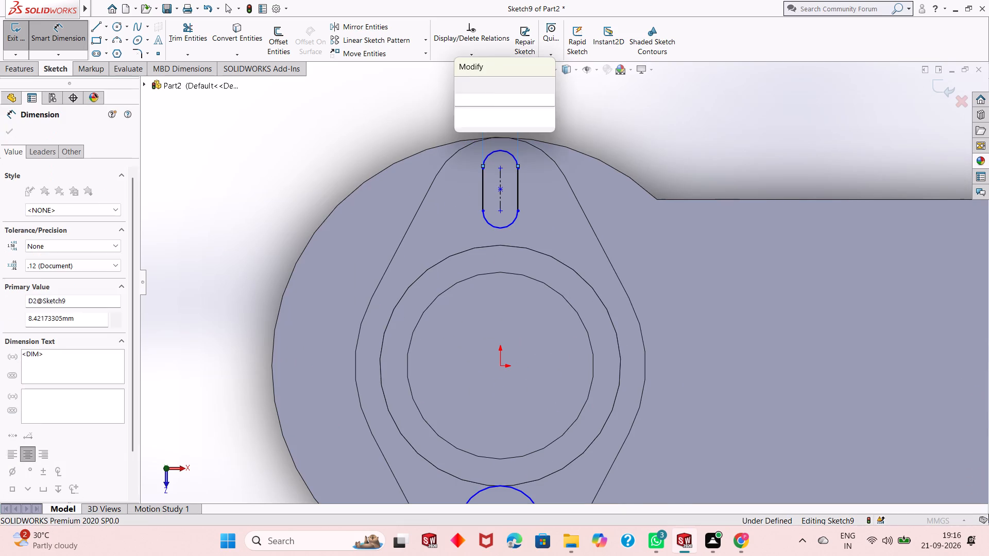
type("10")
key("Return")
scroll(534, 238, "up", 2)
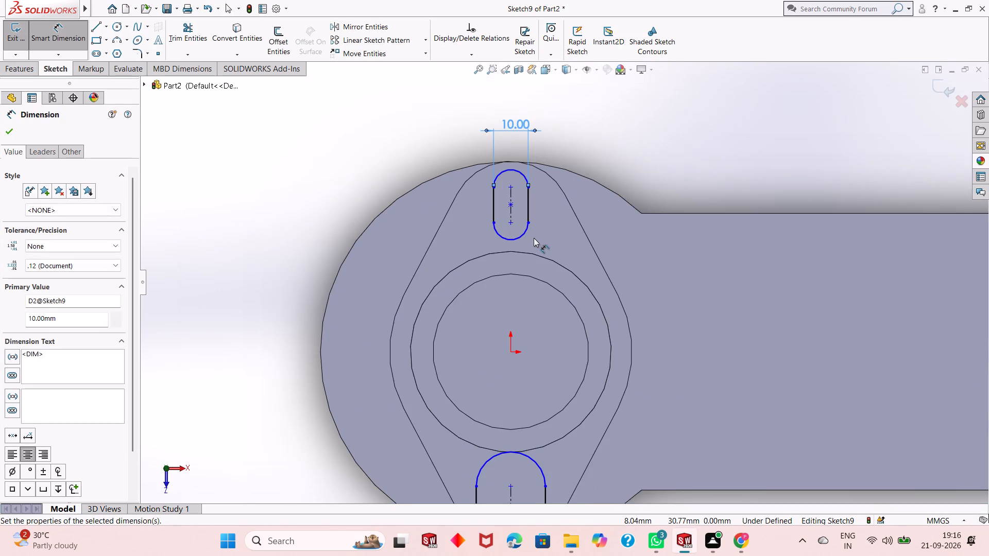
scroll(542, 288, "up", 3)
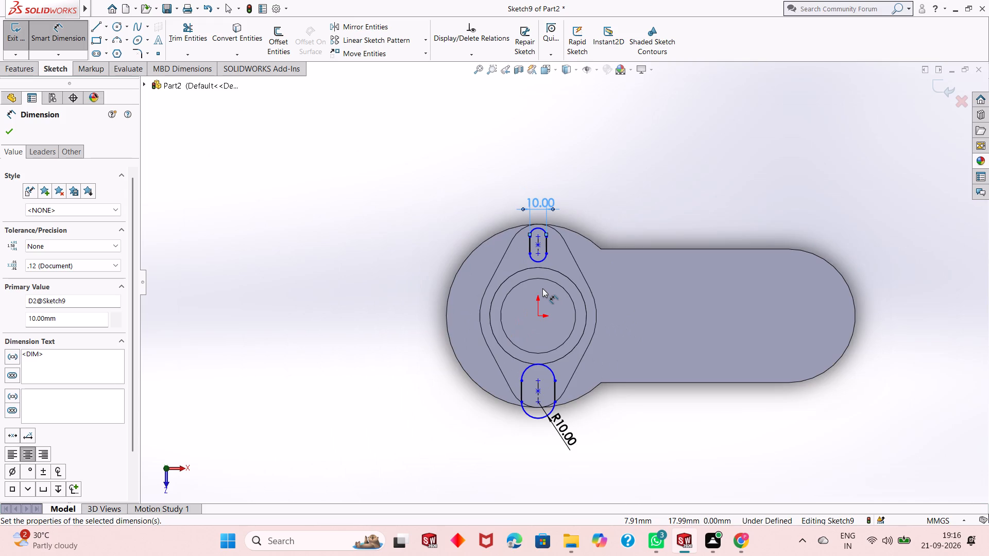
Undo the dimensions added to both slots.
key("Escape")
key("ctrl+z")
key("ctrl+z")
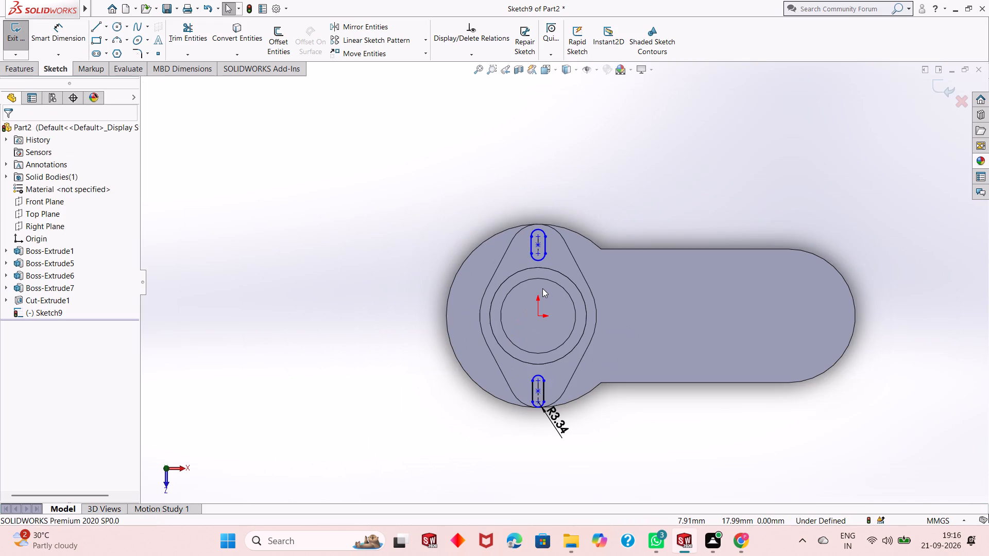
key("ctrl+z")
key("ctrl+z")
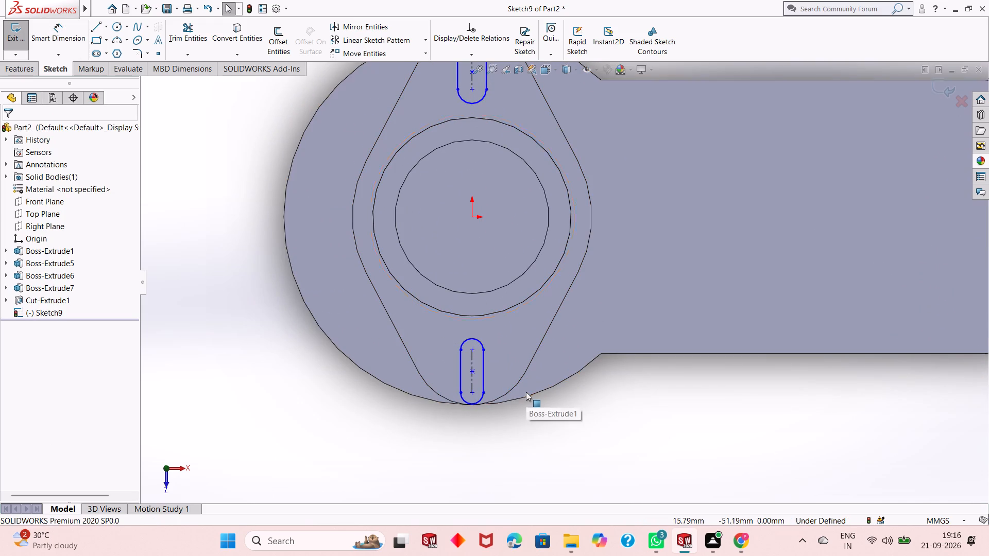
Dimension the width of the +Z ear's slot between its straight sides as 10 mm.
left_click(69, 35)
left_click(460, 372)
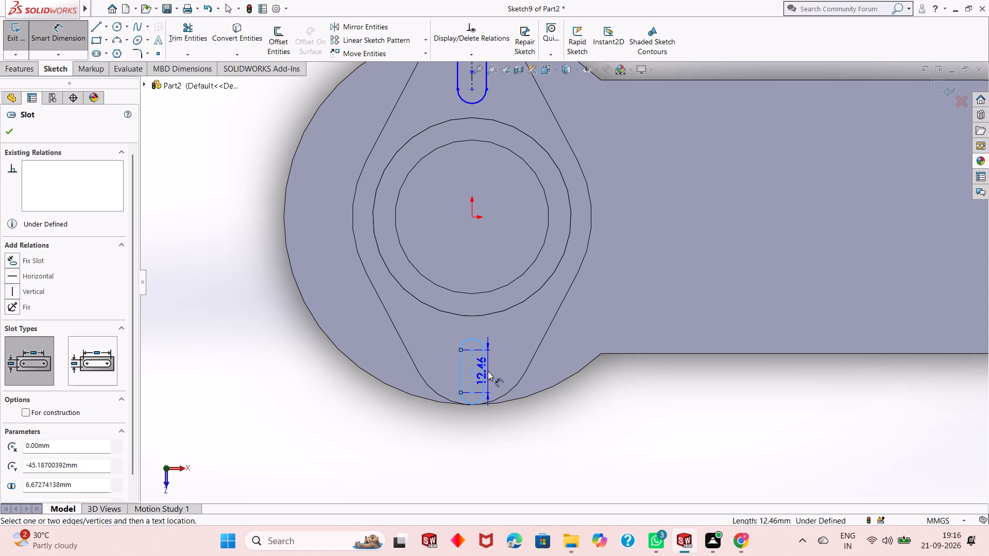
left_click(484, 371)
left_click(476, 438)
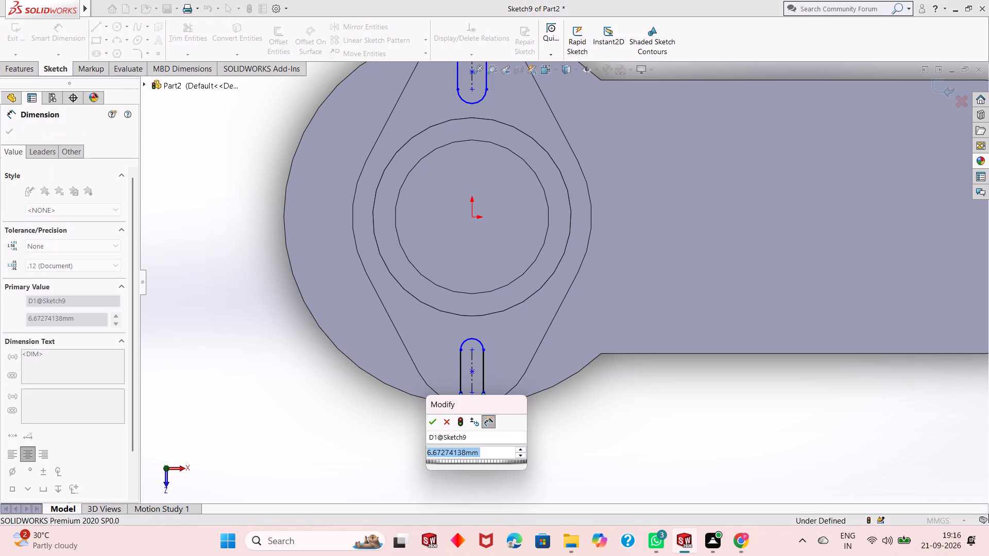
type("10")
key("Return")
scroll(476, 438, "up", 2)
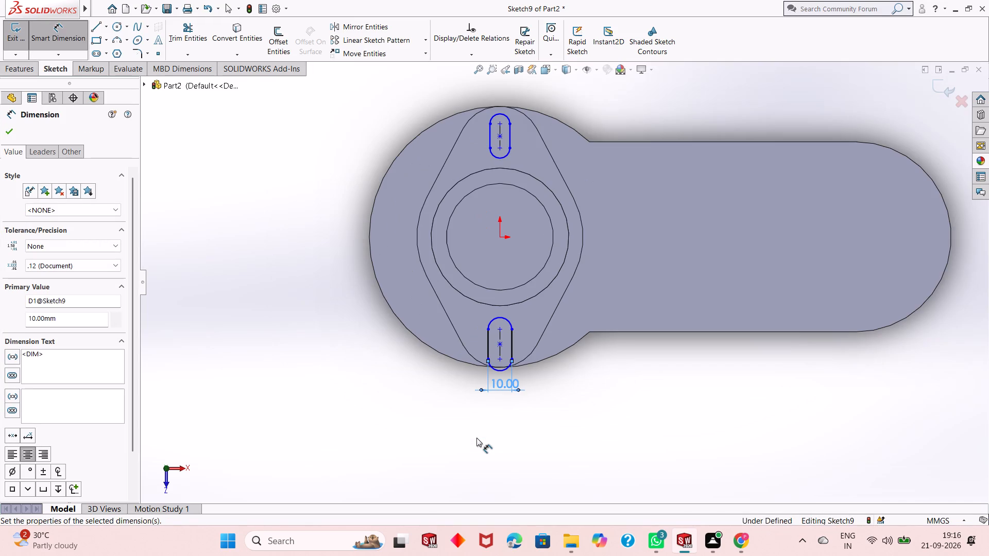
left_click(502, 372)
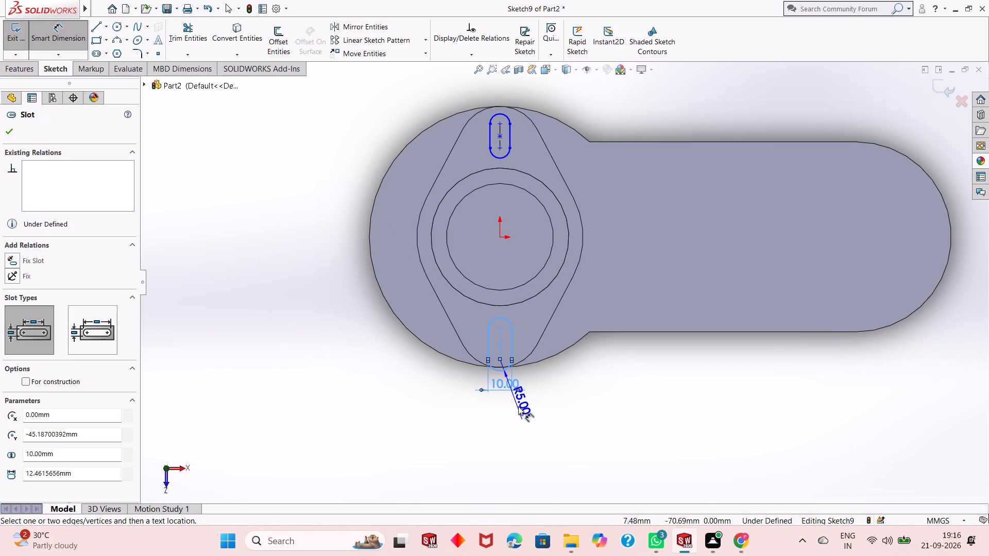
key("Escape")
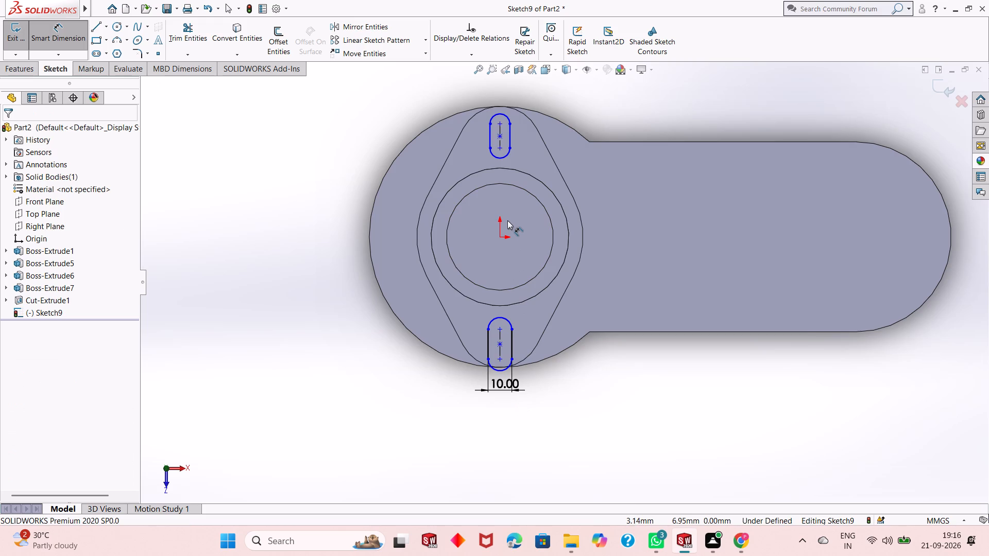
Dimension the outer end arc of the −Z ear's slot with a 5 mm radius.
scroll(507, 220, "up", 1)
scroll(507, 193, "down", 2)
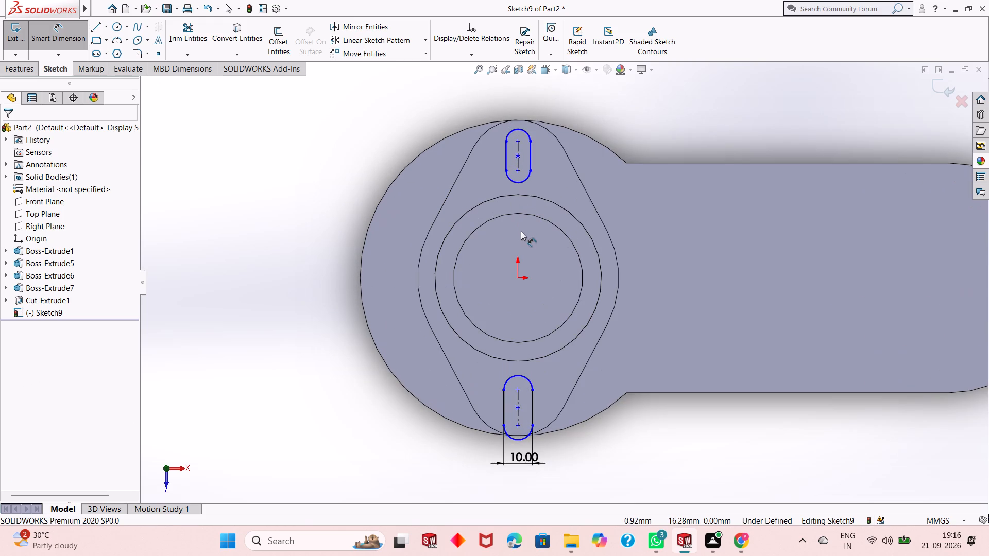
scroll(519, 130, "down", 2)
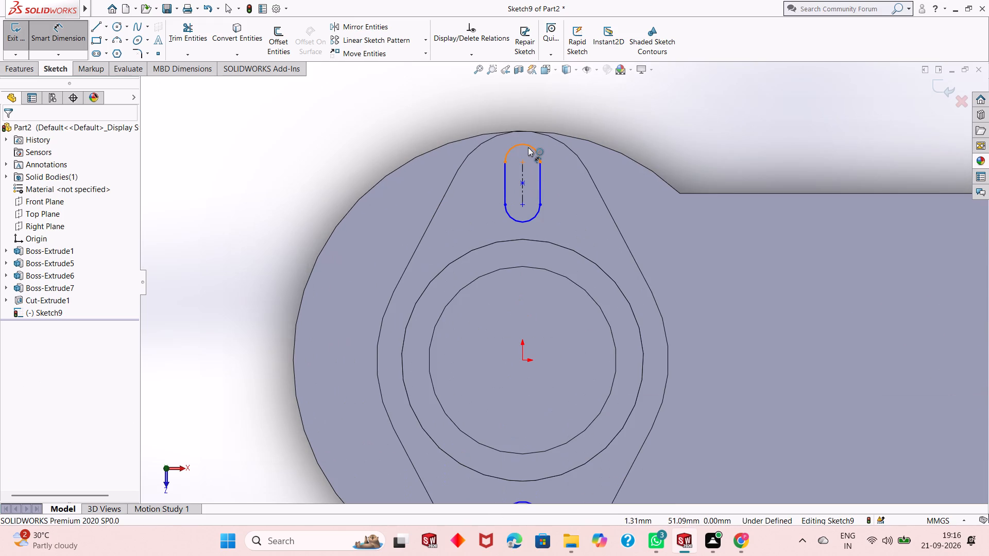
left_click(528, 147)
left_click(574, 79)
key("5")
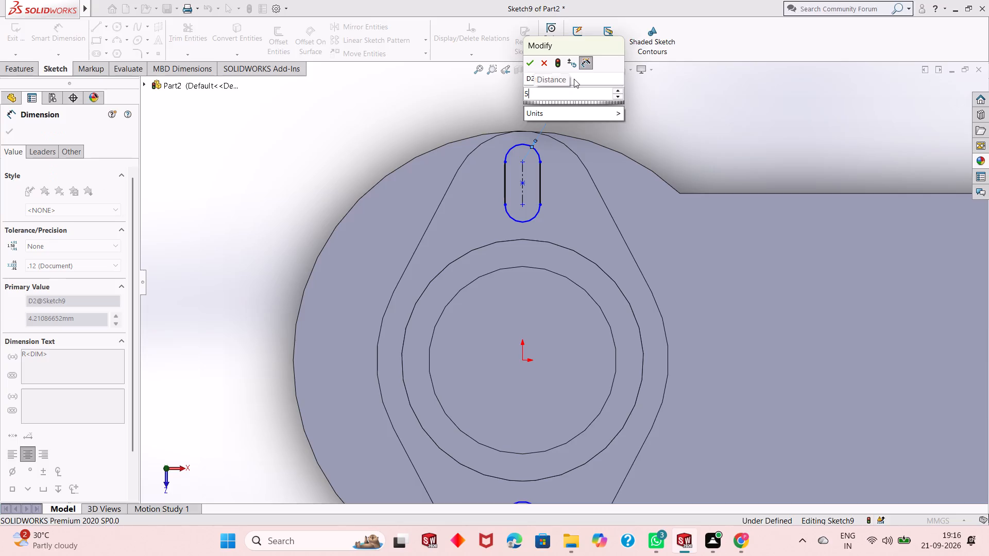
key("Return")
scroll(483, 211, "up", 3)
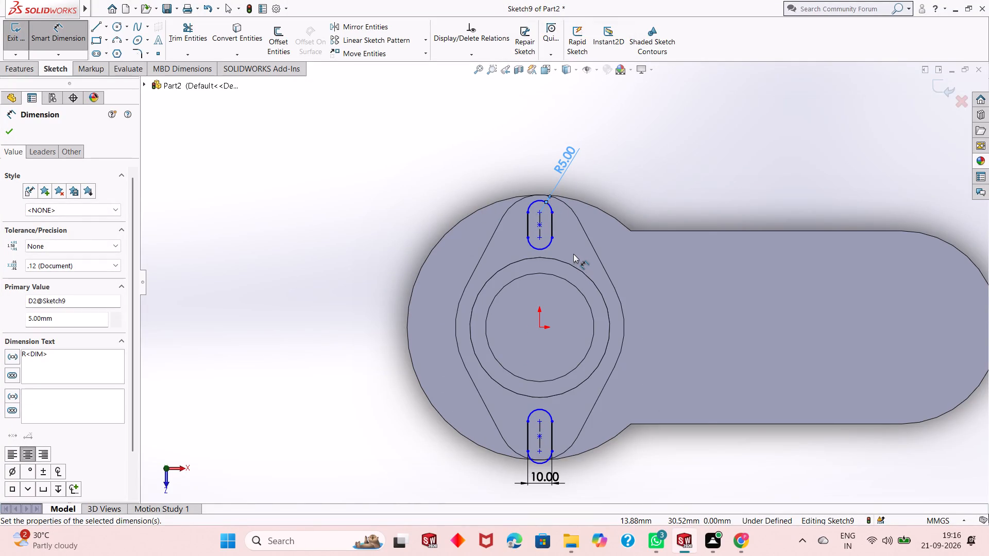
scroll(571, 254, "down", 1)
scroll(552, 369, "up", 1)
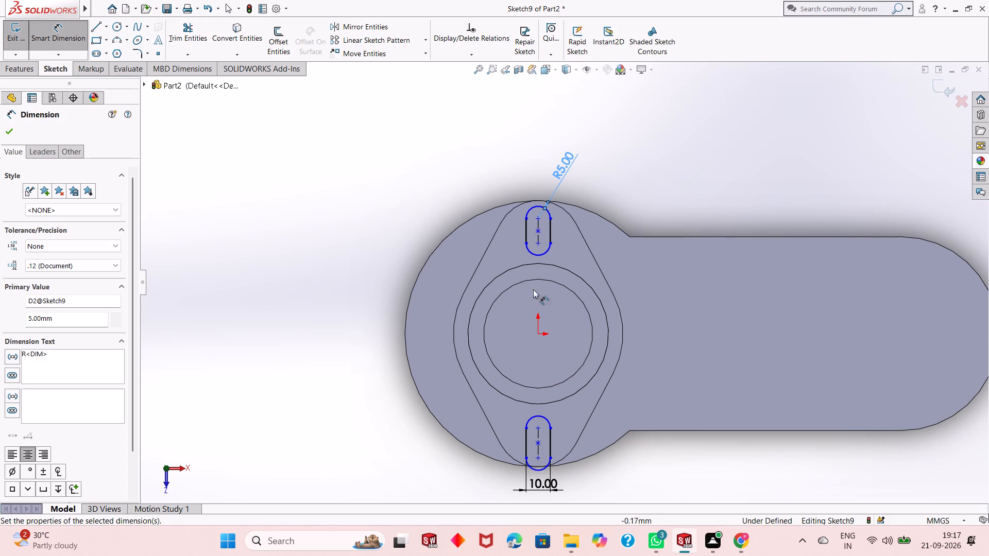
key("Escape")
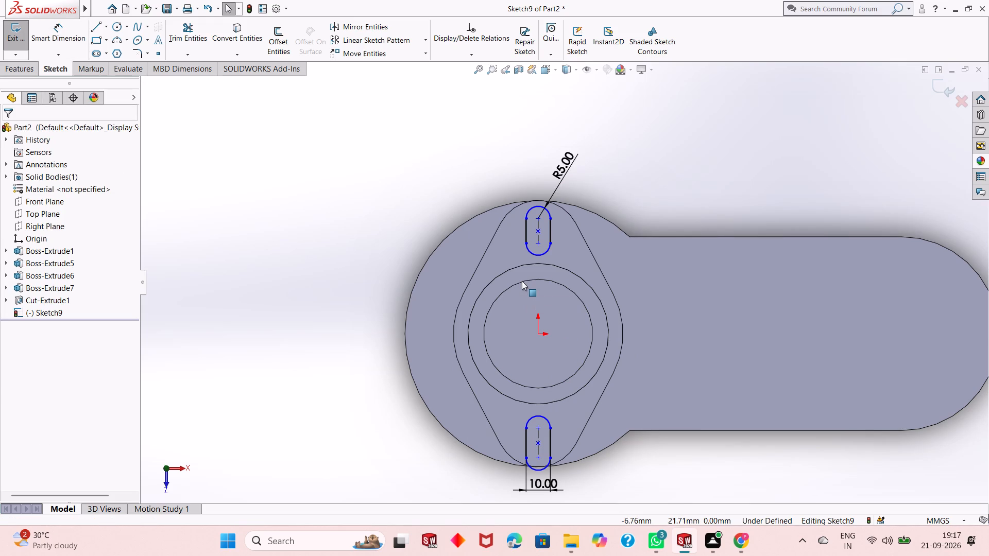
Undo the slot dimensions, both slots and their sketch on the flange.
key("ctrl+z")
key("ctrl+z")
key("ctrl+z")
key("ctrl+z")
key("ctrl+z")
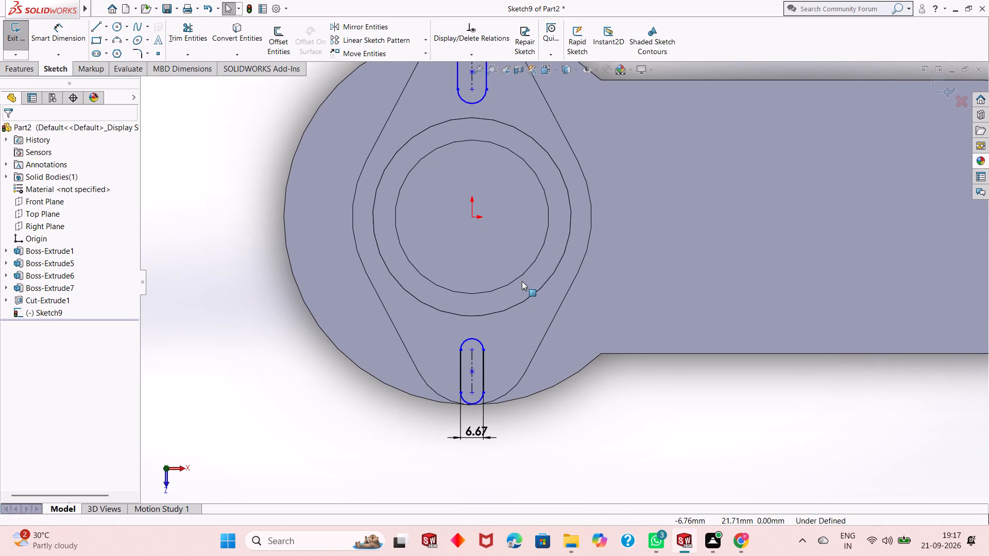
key("ctrl+z")
key("ctrl+z")
On a new sketch on the flange's top face, draw a circle centred on the origin, about 87.7 mm in diameter.
scroll(522, 281, "up", 3)
middle_click_drag(521, 281, 533, 227)
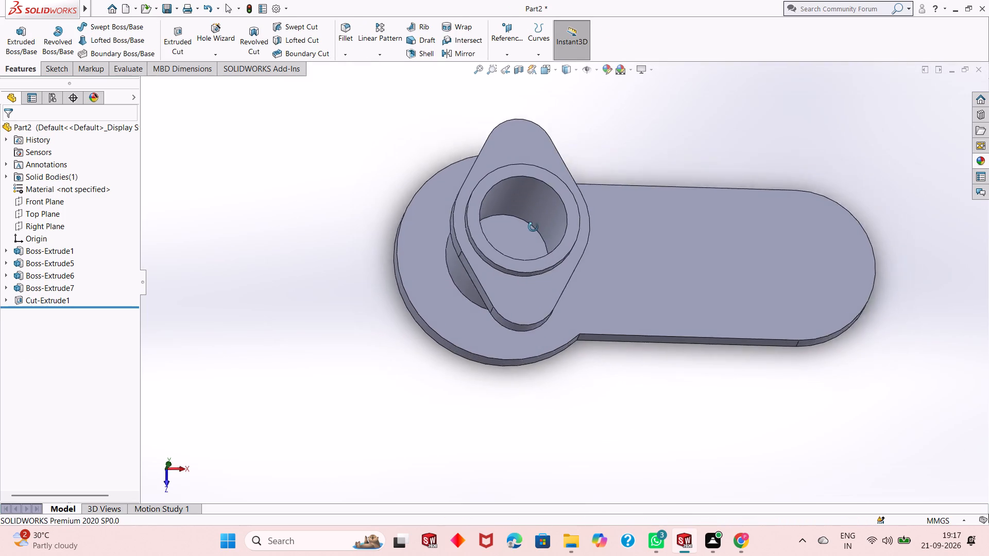
middle_click_drag(533, 227, 524, 273)
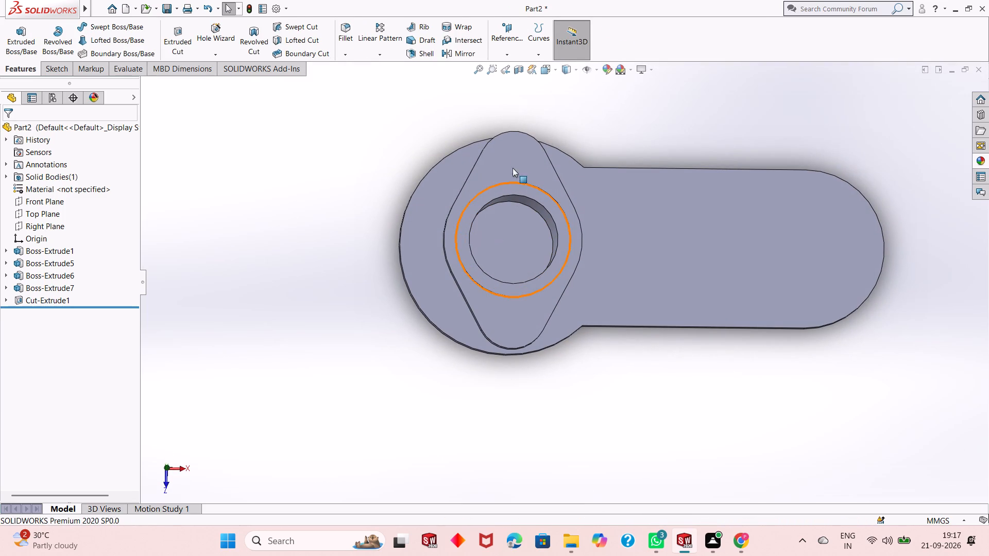
left_click(519, 151)
left_click(565, 124)
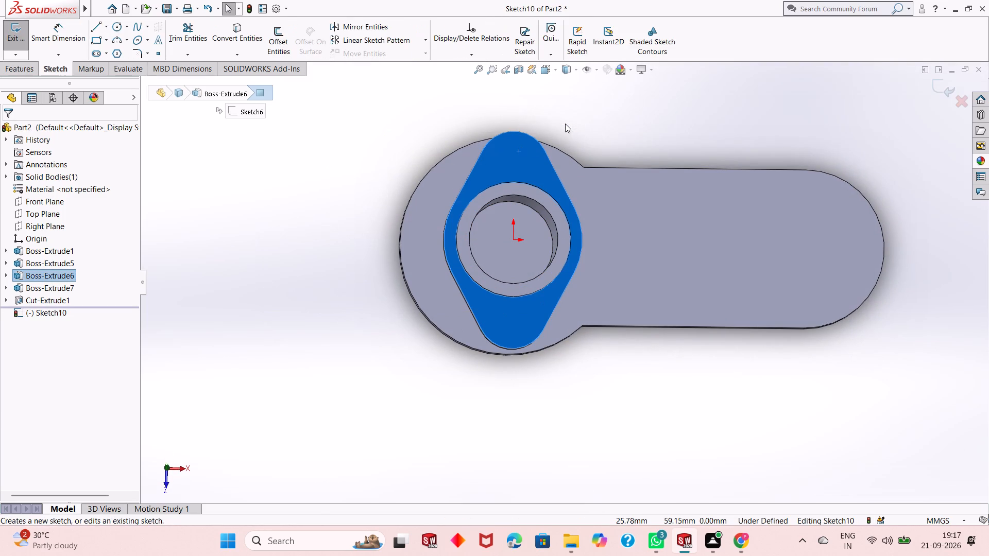
key("ctrl+8")
key("Escape")
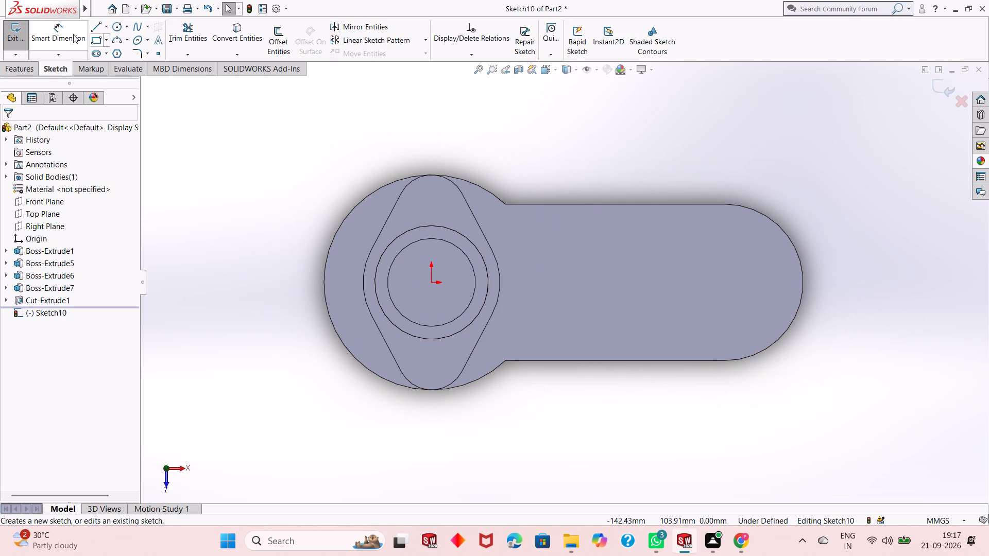
left_click(117, 27)
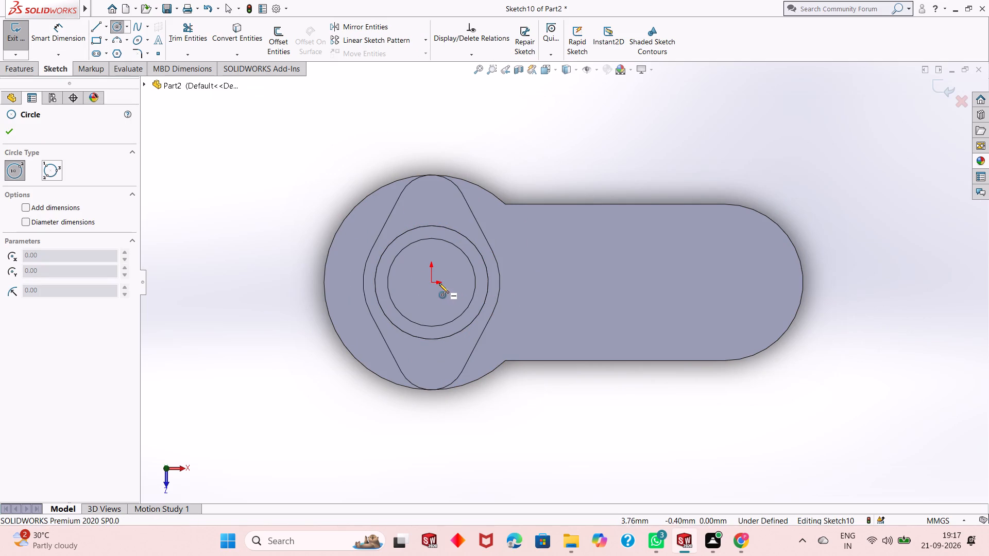
left_click(432, 283)
left_click(450, 199)
key("Escape")
key("Escape")
key("Escape")
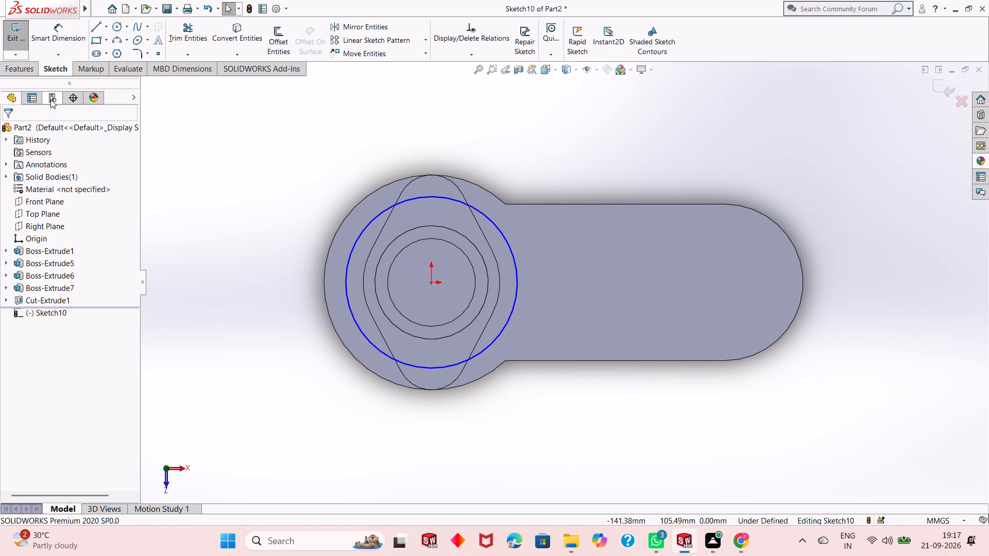
key("Escape")
Dimension the new circle's diameter as 70 mm.
left_click(63, 28)
left_click(362, 229)
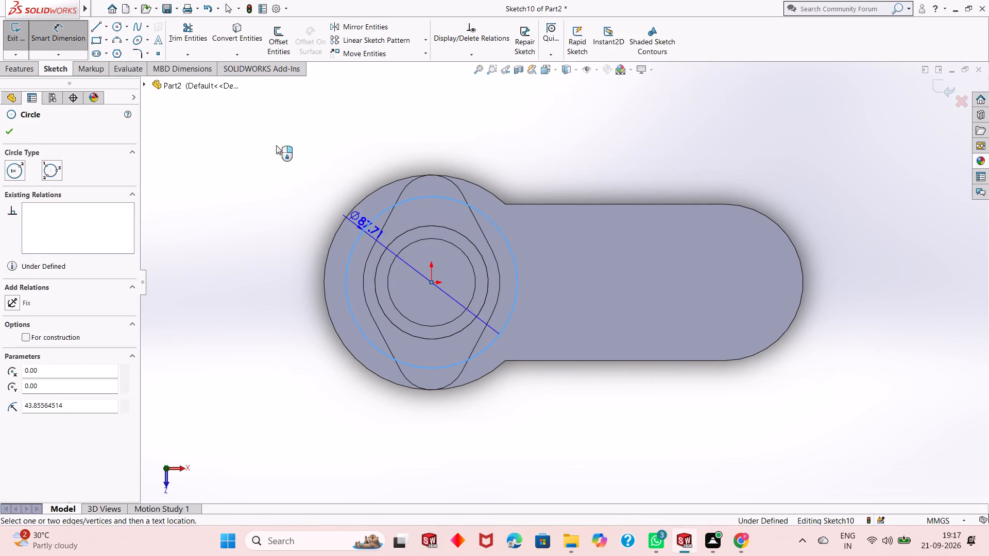
left_click(276, 144)
type("70")
key("Return")
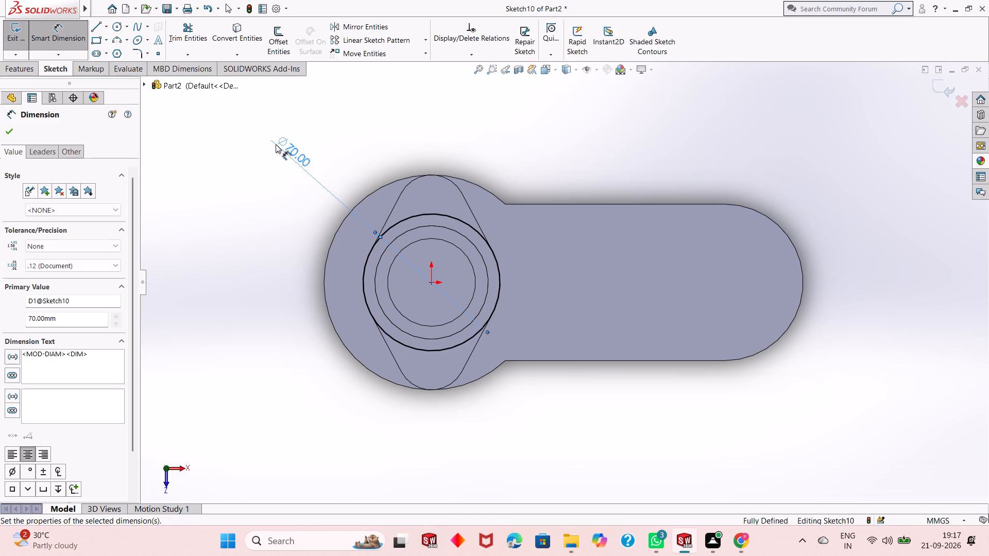
key("Escape")
key("Escape")
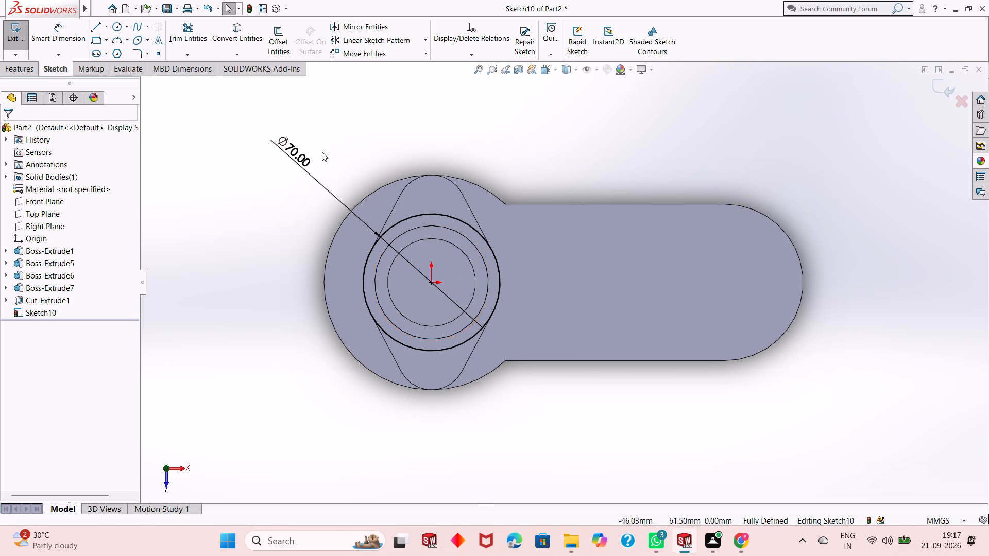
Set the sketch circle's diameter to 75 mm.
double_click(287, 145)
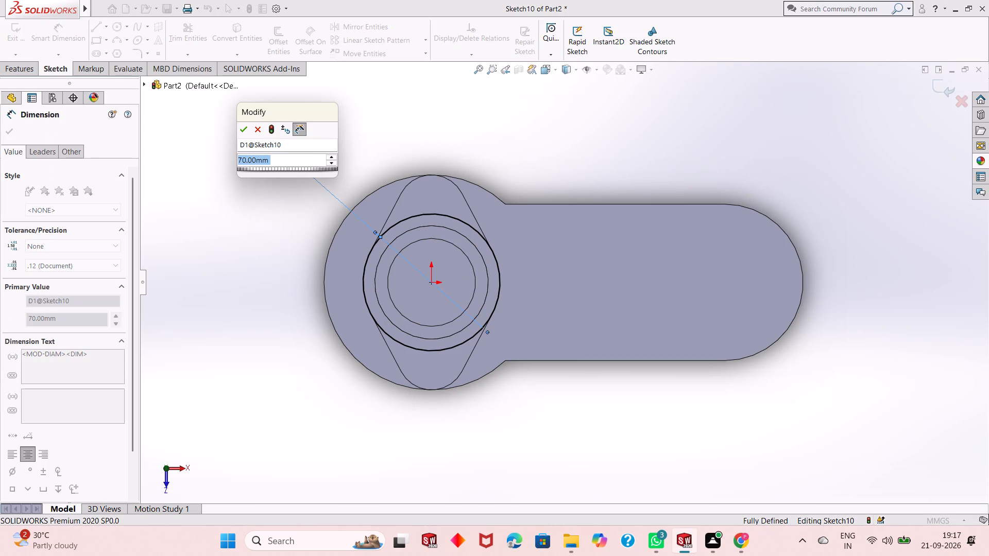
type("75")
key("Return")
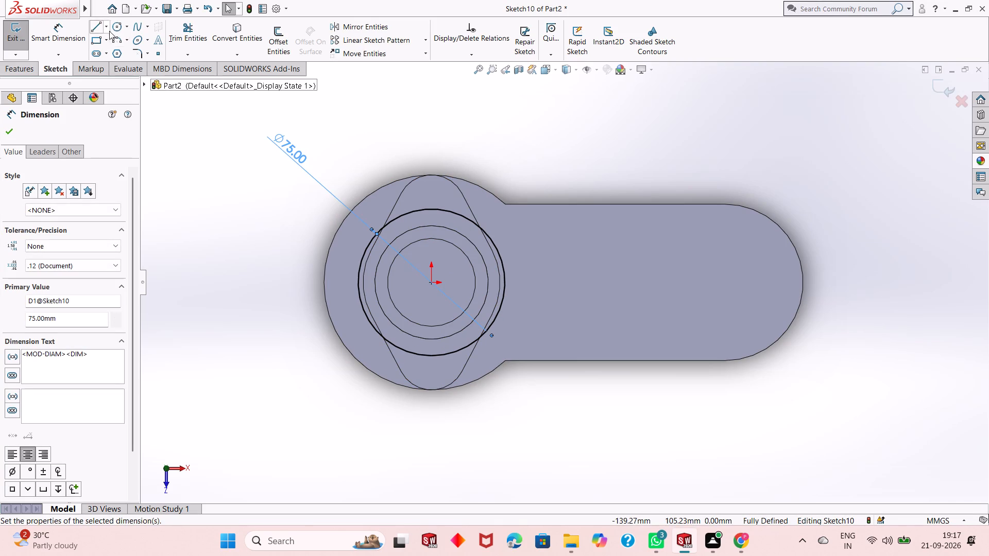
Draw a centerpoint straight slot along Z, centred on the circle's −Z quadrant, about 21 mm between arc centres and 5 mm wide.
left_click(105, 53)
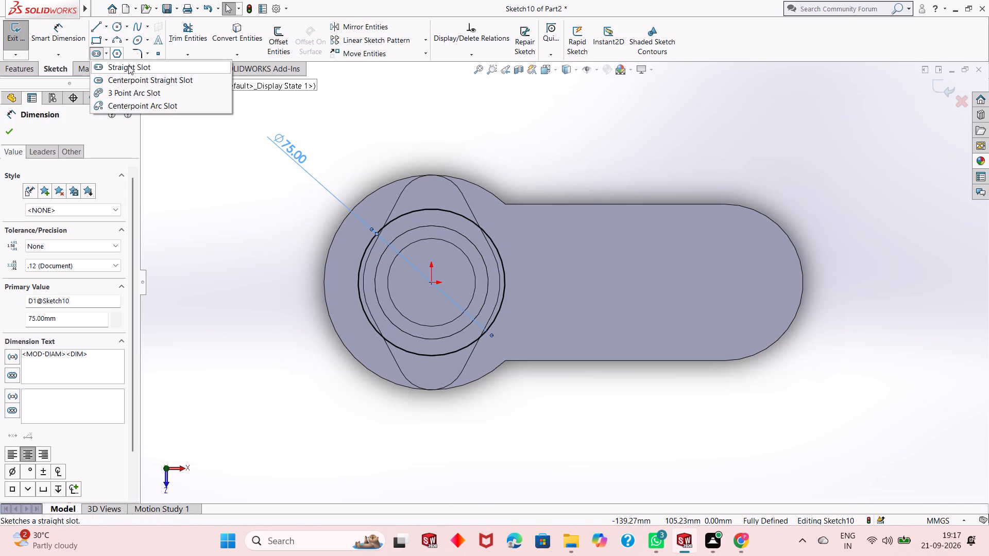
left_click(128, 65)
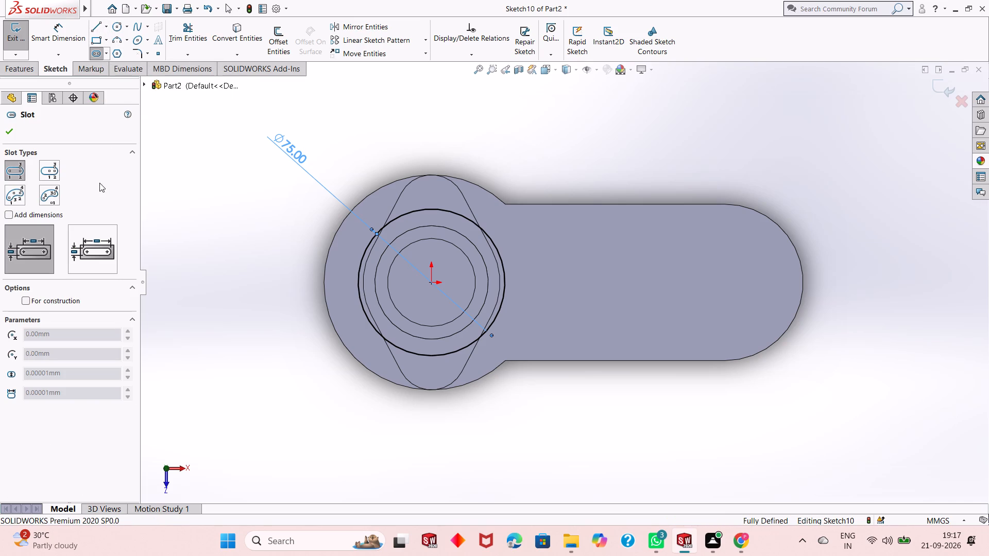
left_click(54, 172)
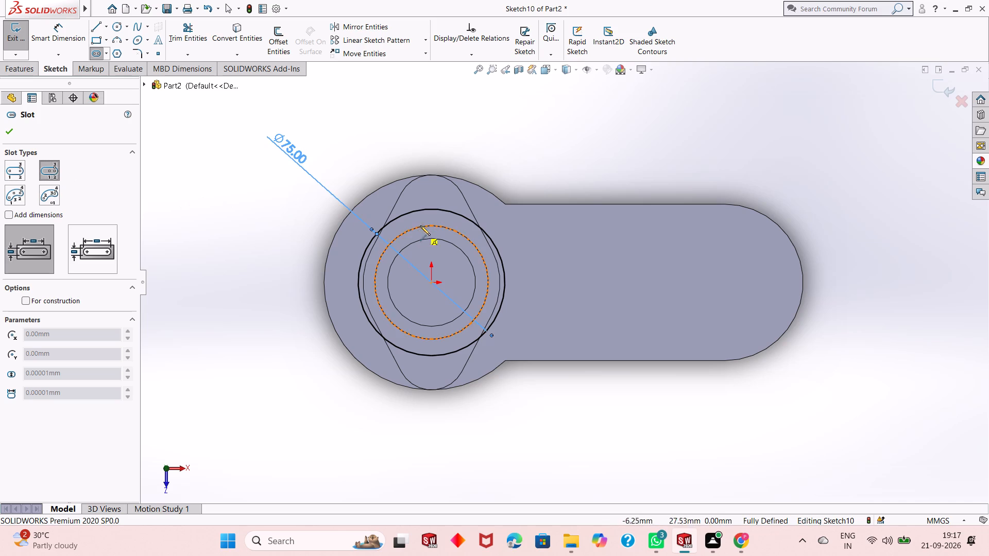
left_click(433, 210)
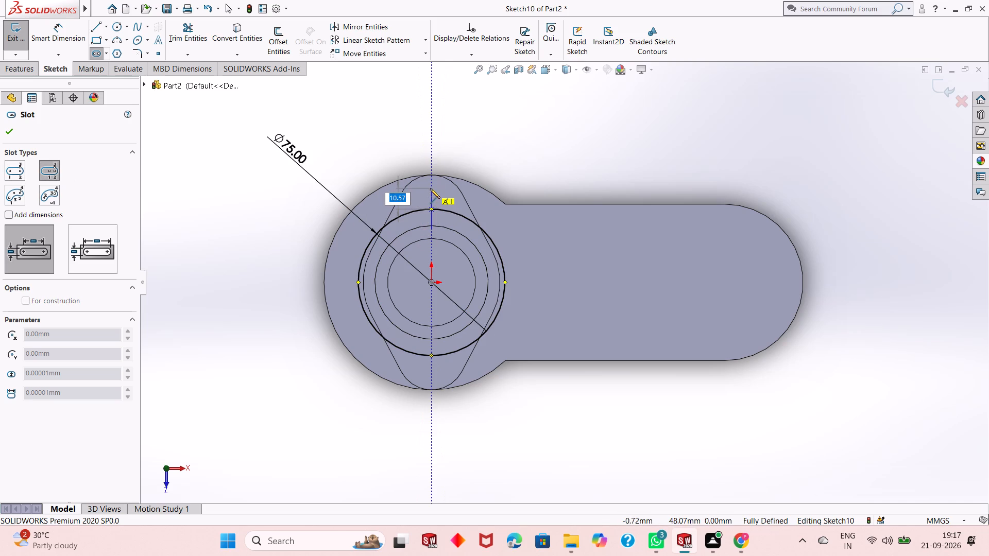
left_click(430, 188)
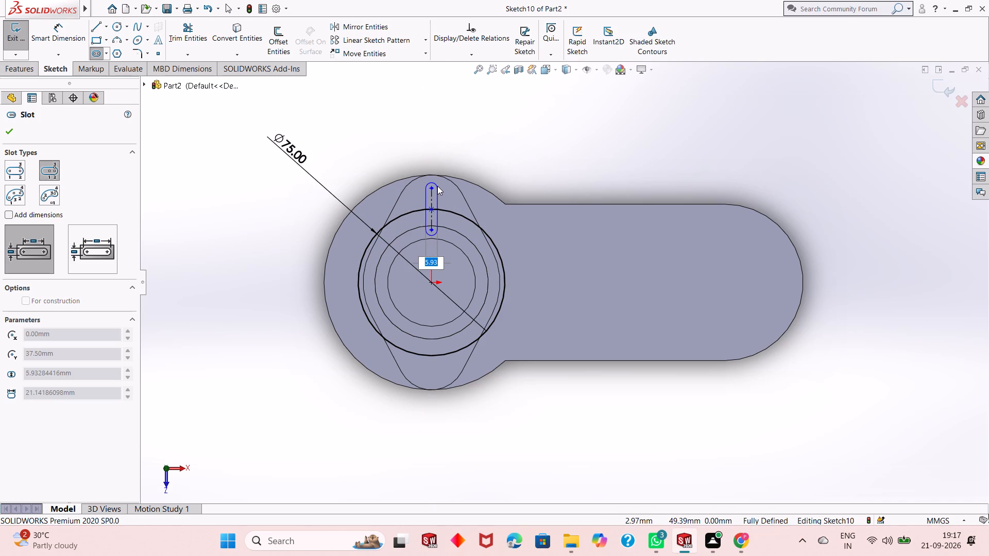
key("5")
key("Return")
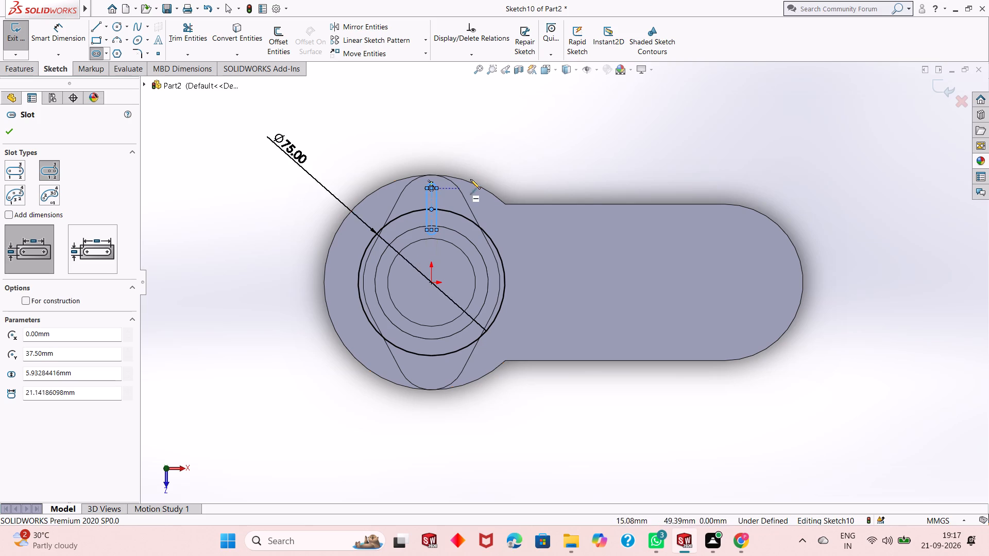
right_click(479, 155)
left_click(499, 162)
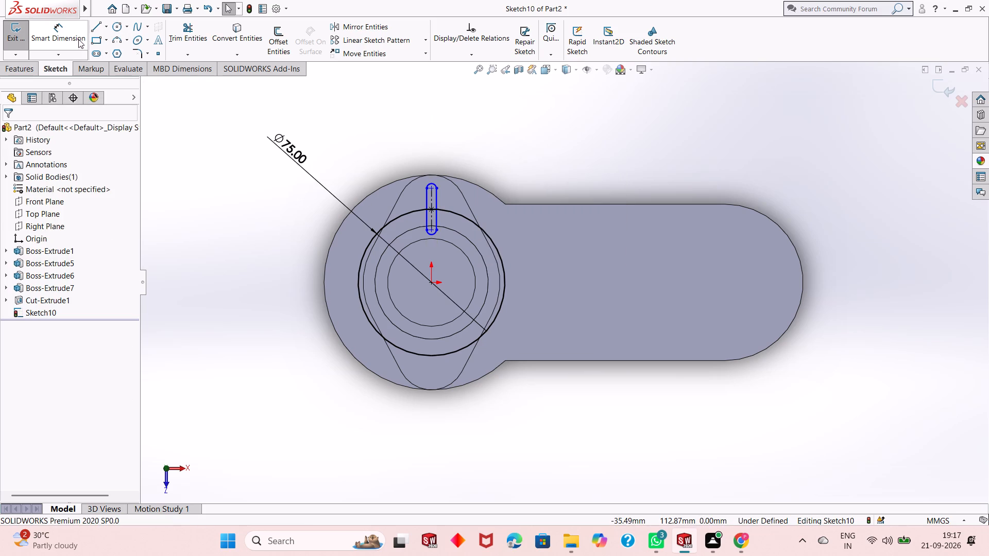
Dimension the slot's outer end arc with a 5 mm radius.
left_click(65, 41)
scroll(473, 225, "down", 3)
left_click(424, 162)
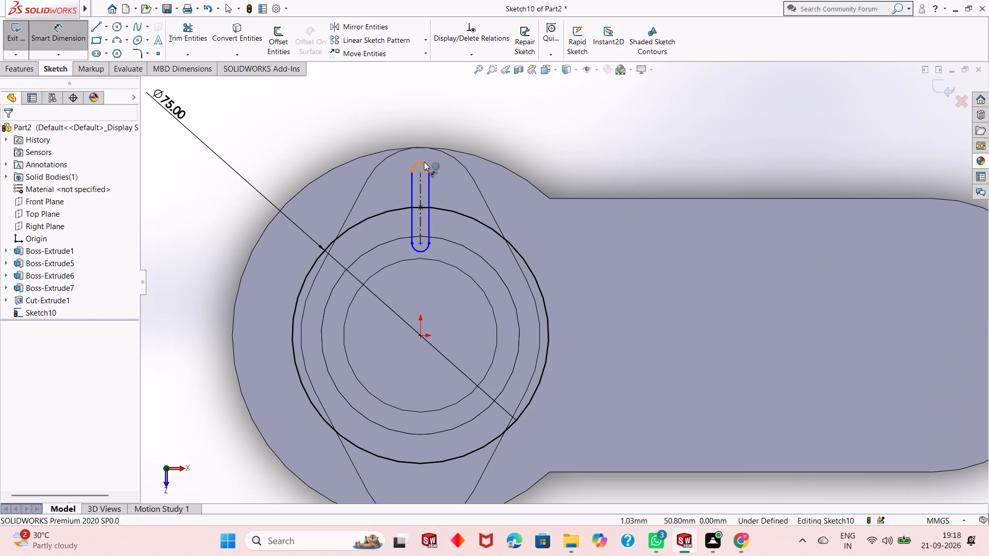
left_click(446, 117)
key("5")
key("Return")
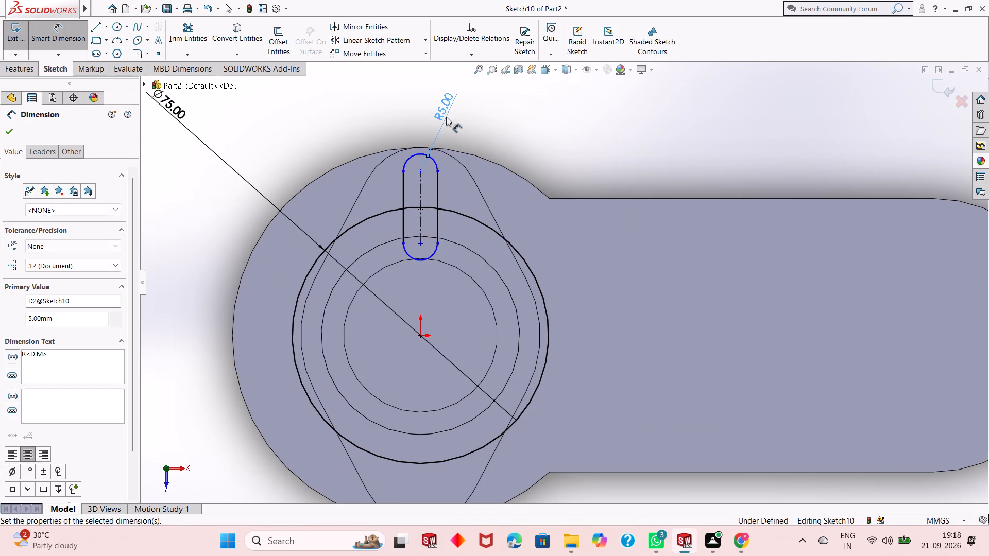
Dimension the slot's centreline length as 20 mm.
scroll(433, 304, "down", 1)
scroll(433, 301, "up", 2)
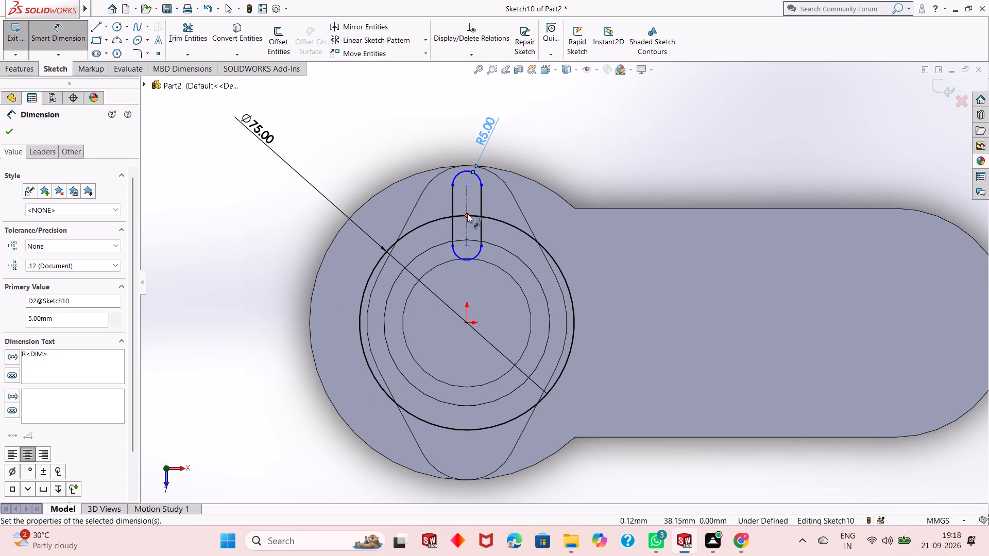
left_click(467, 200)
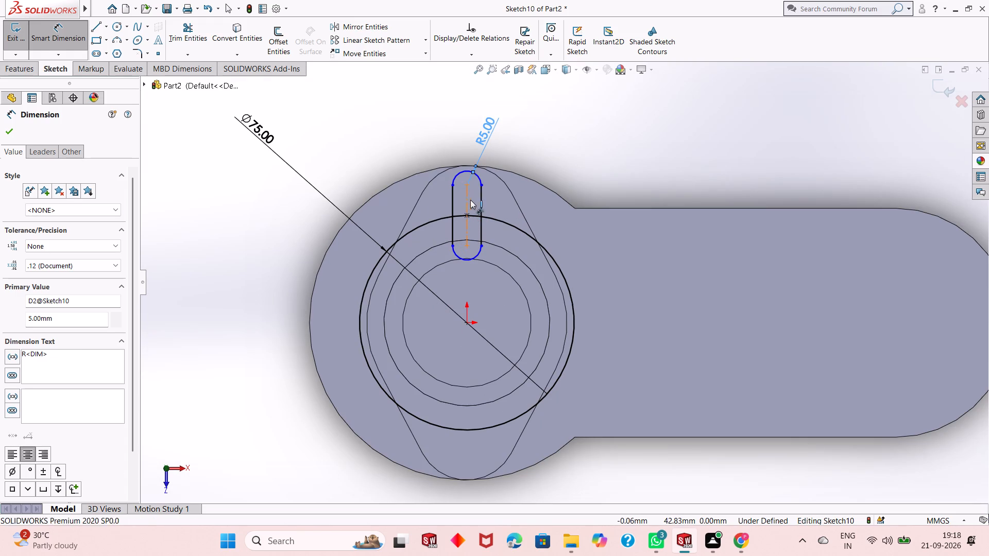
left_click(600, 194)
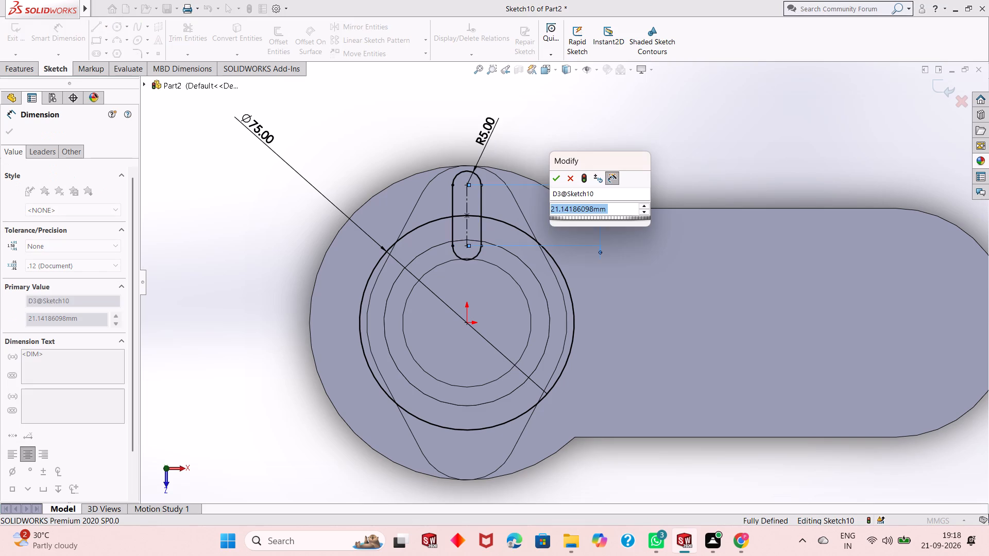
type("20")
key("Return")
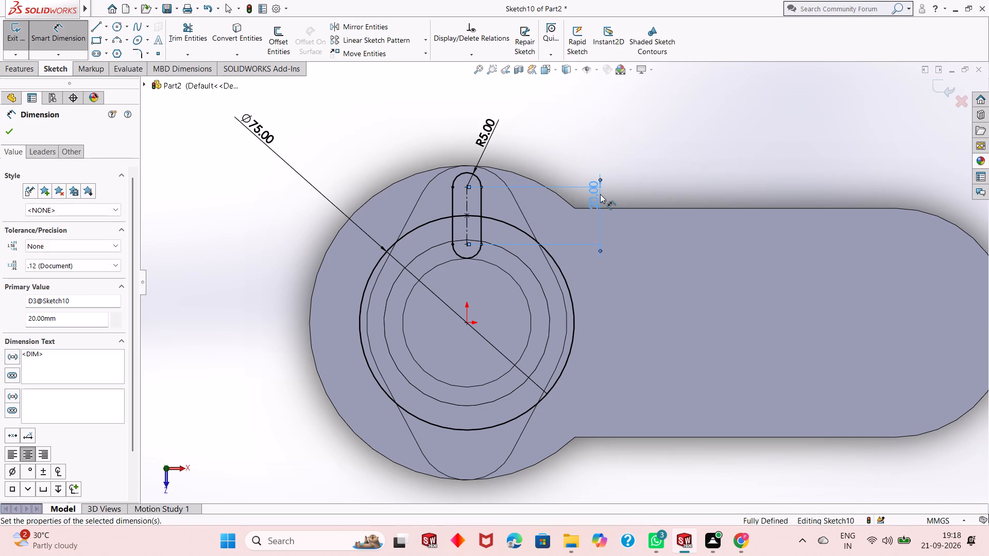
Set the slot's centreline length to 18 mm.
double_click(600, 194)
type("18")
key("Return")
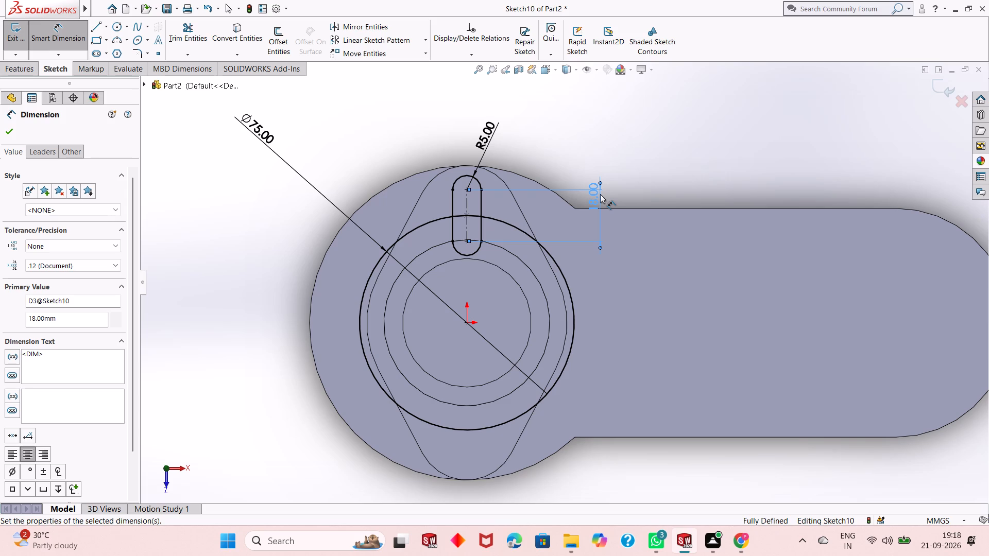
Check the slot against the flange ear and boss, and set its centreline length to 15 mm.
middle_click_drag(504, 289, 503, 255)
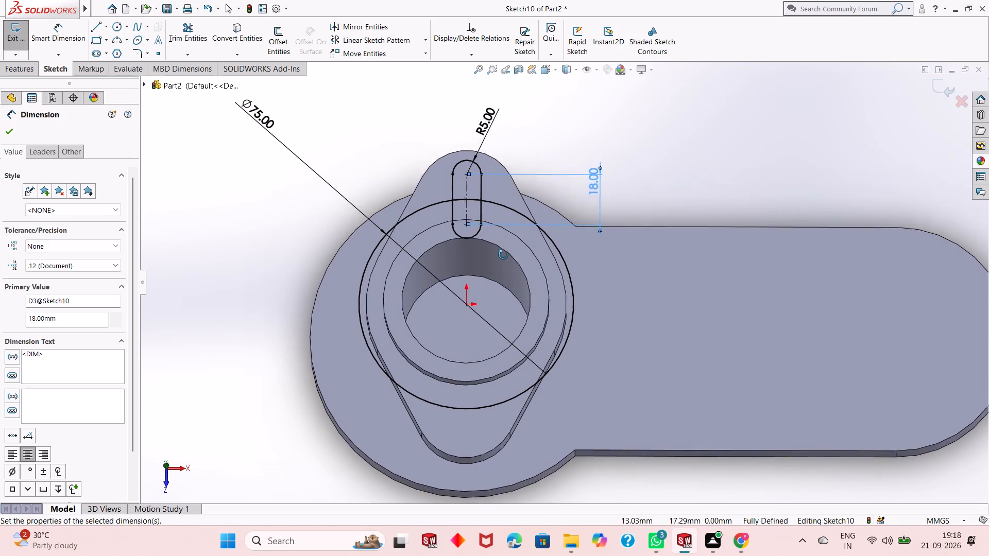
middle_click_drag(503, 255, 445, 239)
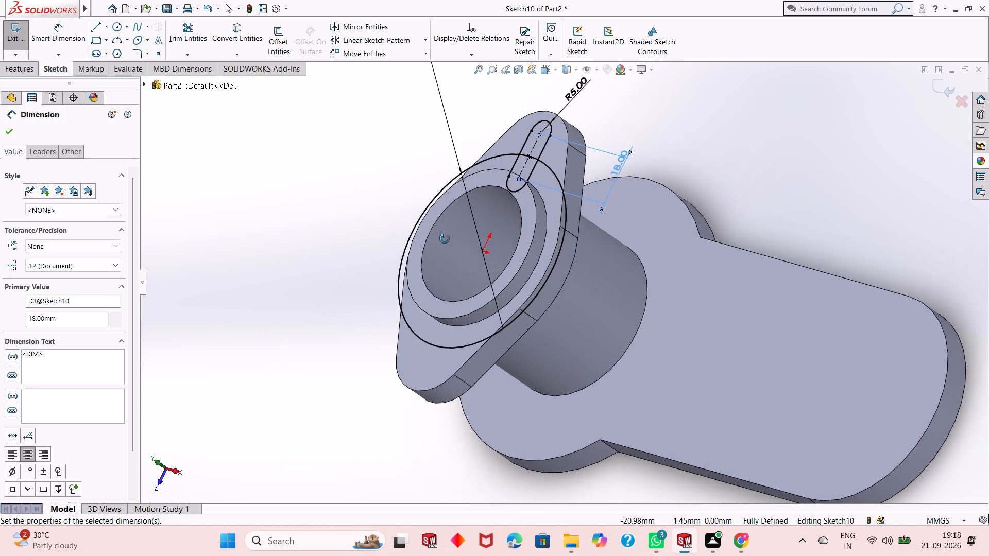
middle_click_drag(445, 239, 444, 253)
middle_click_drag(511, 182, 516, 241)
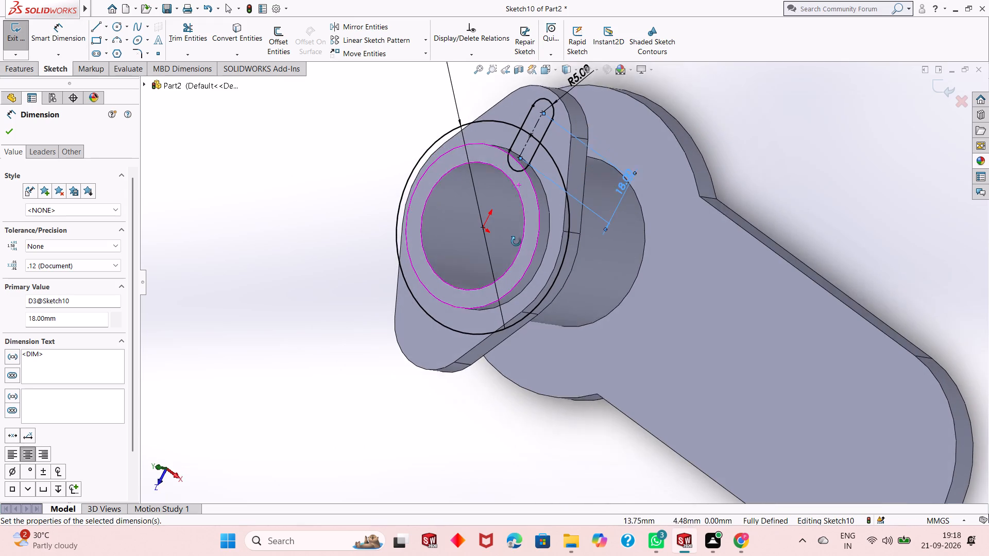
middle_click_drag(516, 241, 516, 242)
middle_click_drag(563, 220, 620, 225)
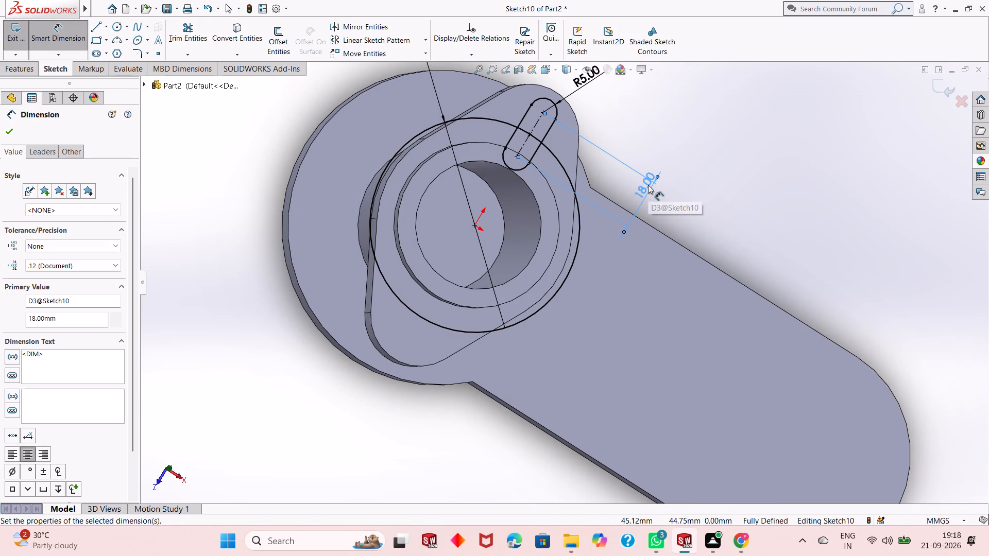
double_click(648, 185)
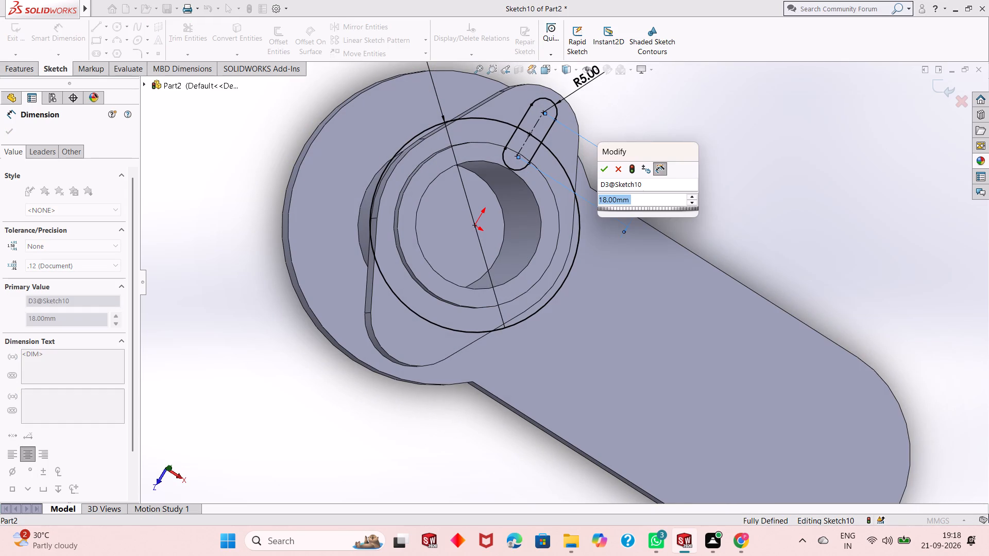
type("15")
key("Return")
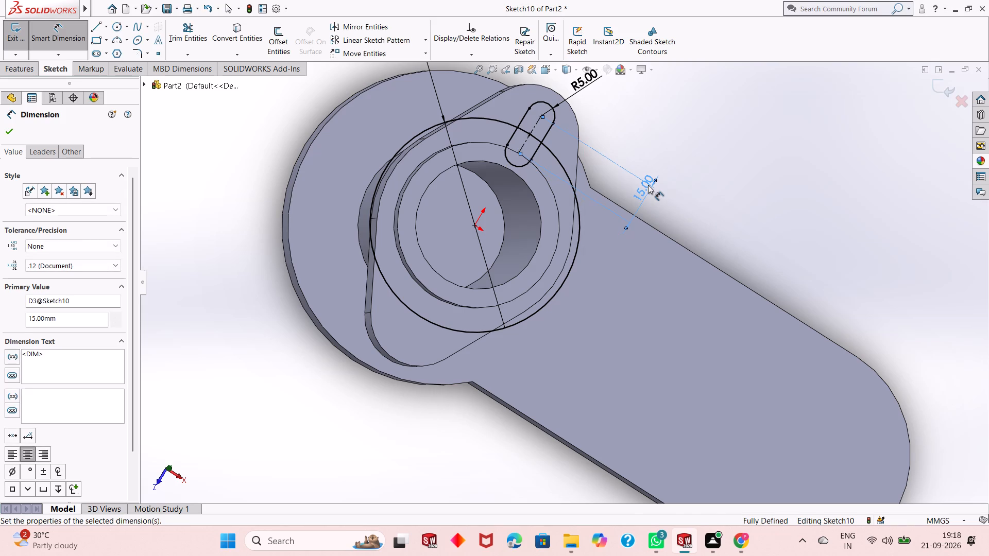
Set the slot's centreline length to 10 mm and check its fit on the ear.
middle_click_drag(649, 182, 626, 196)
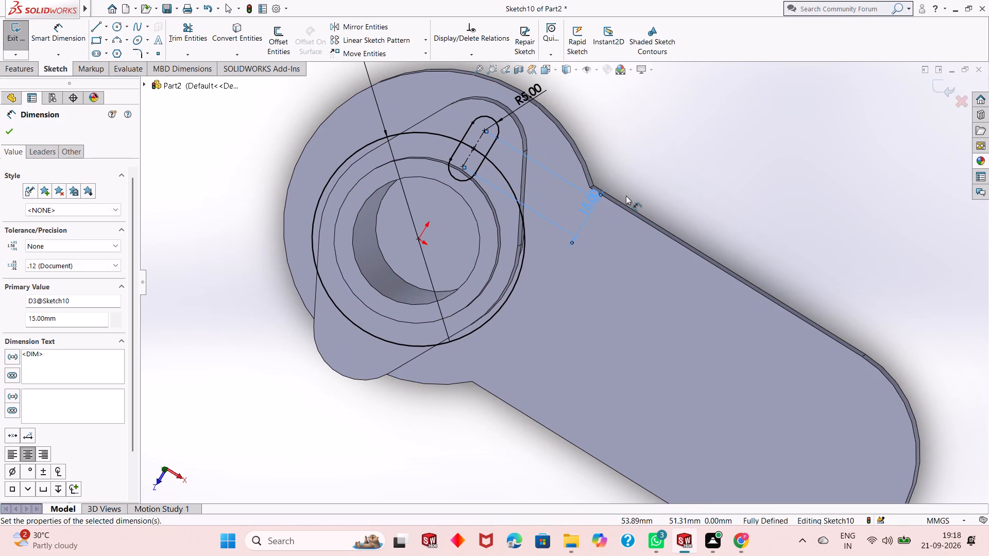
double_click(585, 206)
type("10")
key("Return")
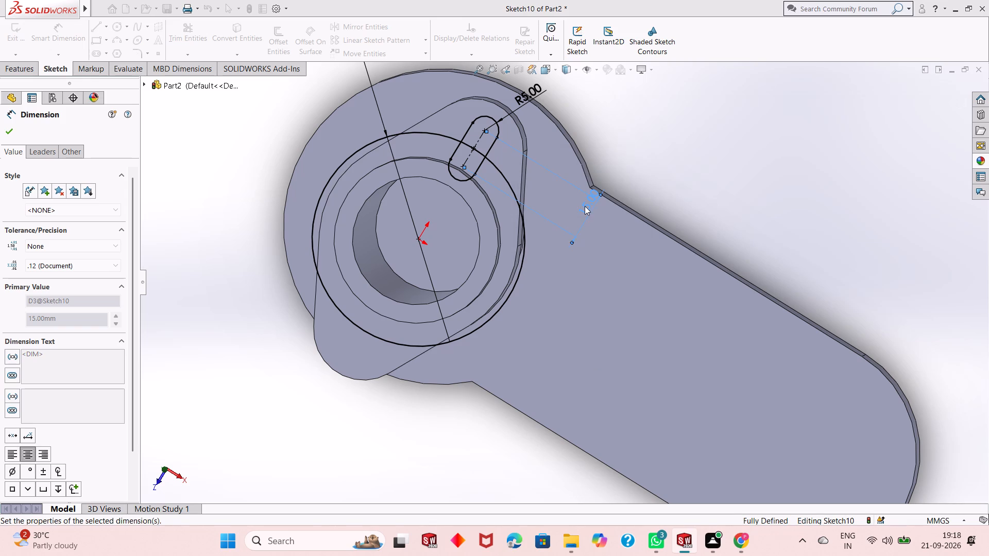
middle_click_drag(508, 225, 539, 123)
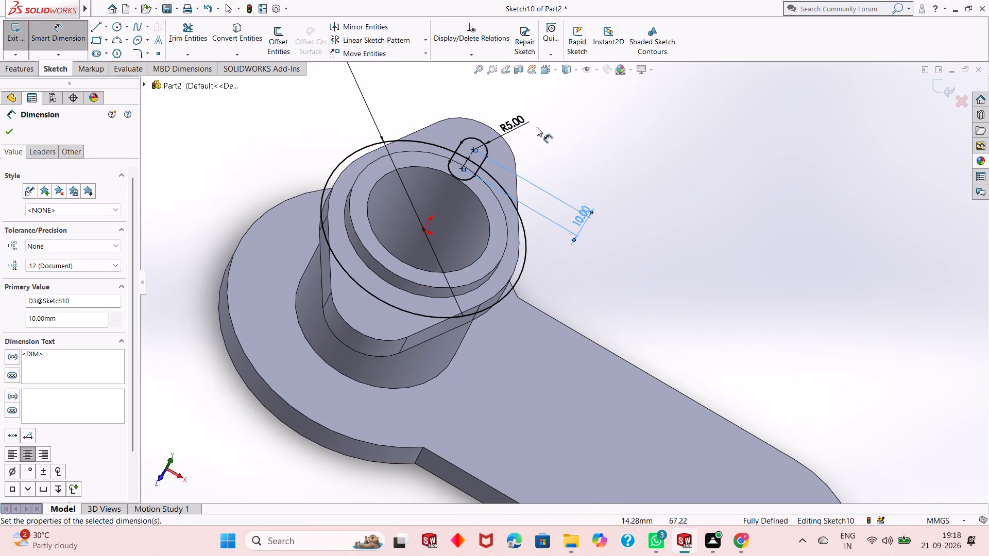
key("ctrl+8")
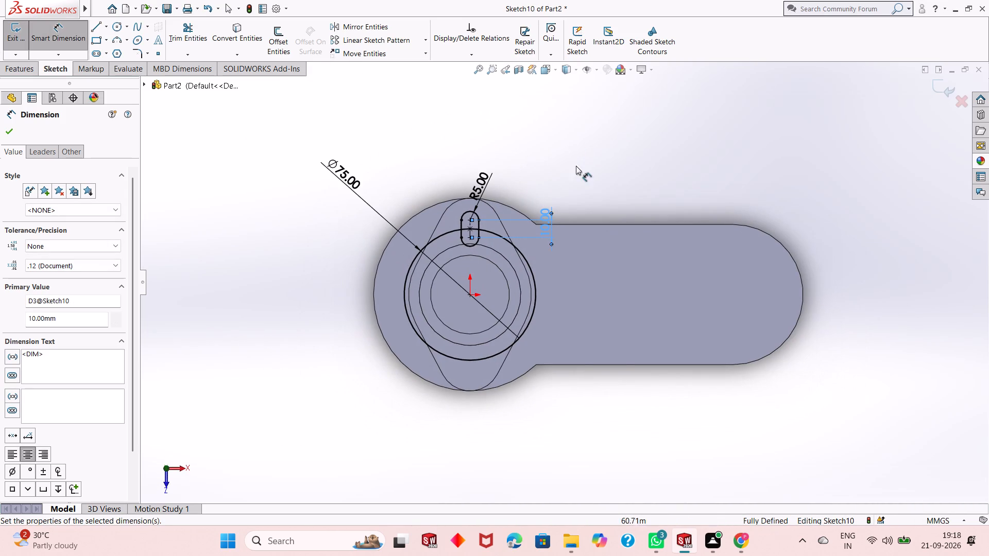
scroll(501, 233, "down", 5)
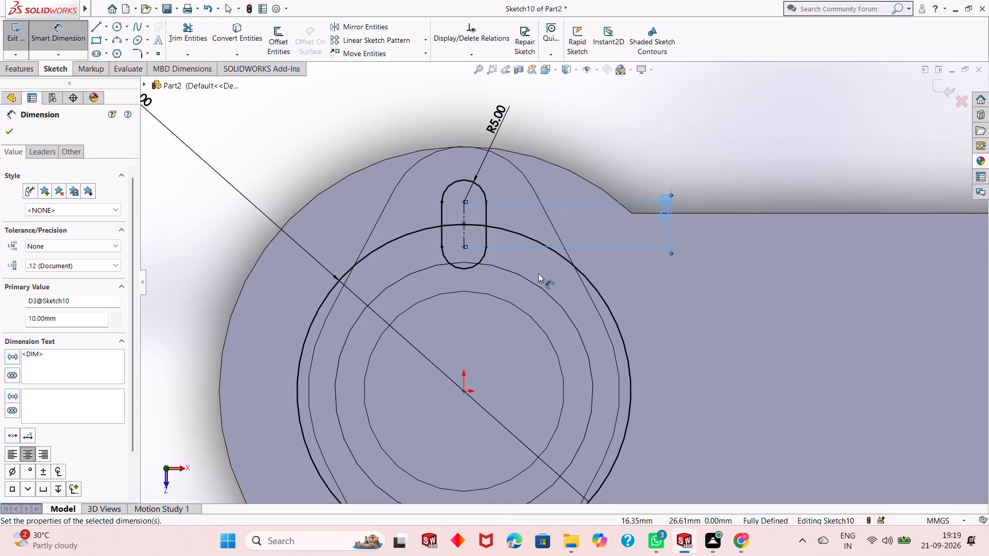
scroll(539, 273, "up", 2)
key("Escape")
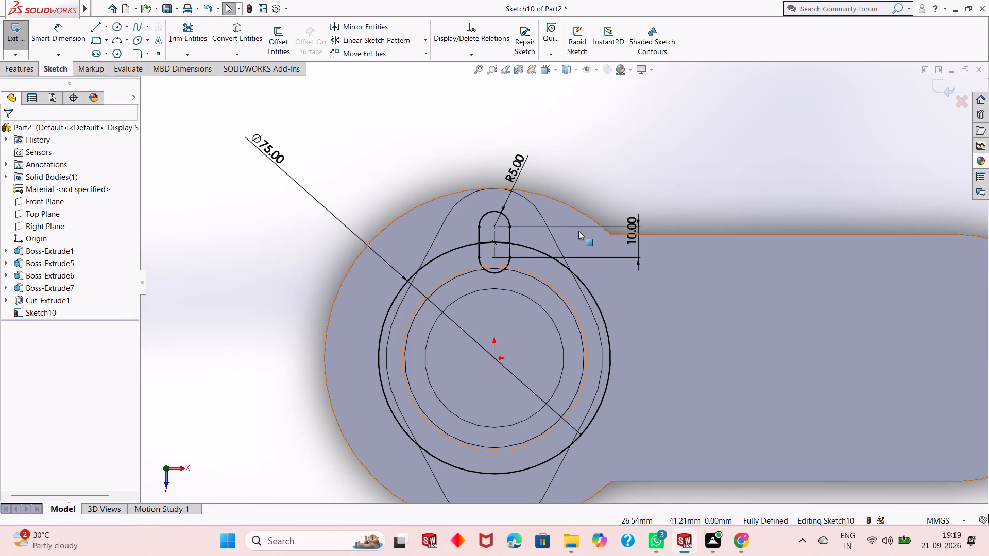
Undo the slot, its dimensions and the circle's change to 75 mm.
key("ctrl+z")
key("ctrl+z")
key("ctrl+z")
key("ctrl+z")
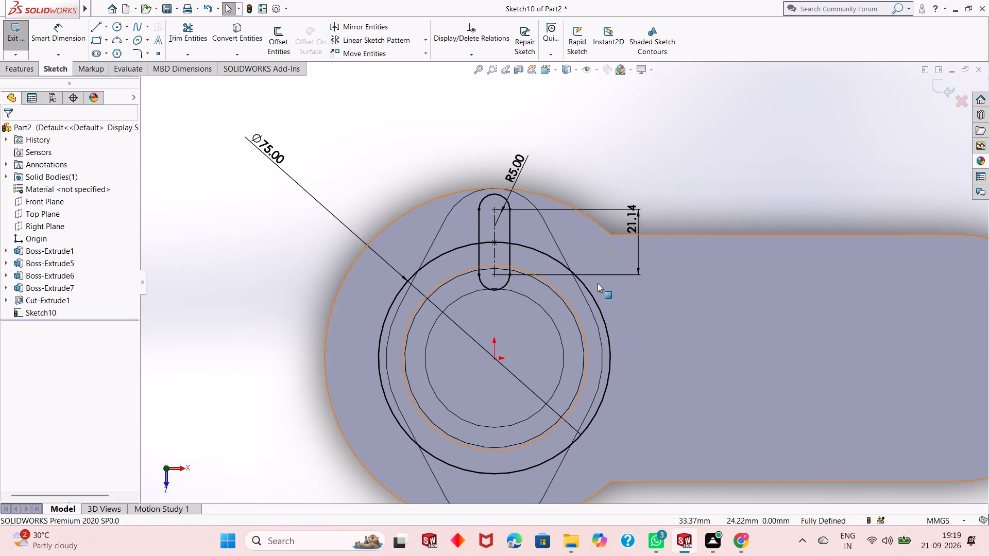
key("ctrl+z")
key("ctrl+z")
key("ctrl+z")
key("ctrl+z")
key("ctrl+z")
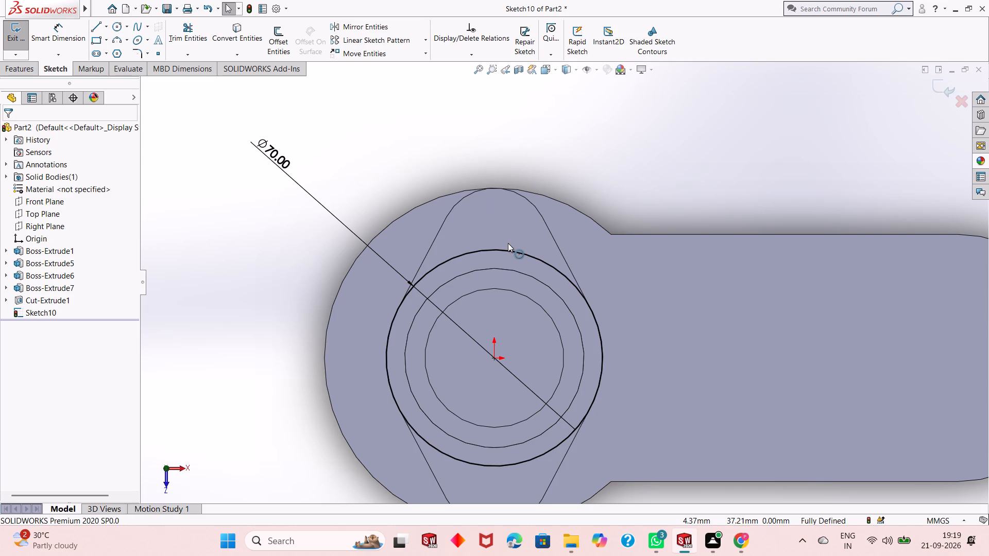
Set the sketch circle's diameter to 85 mm.
double_click(268, 148)
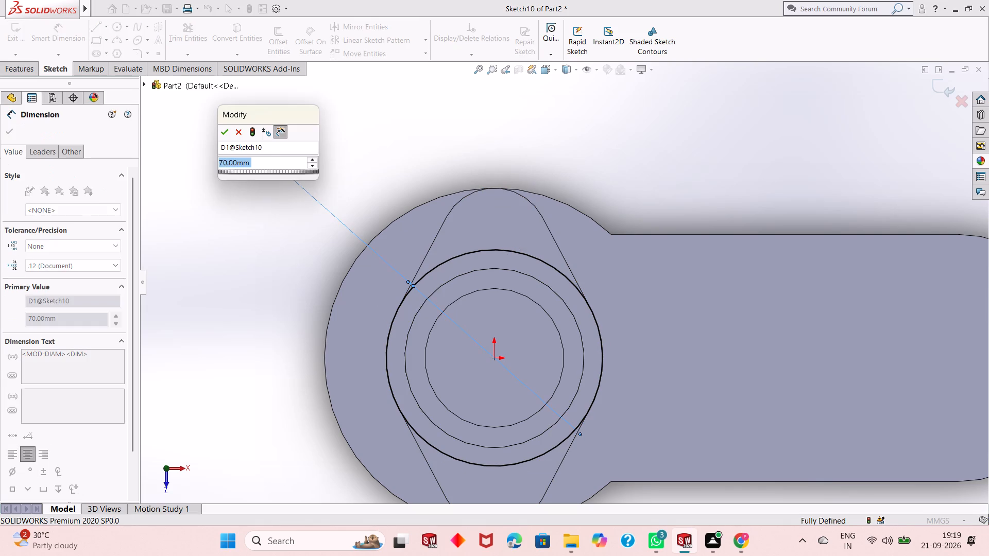
type("85")
key("Return")
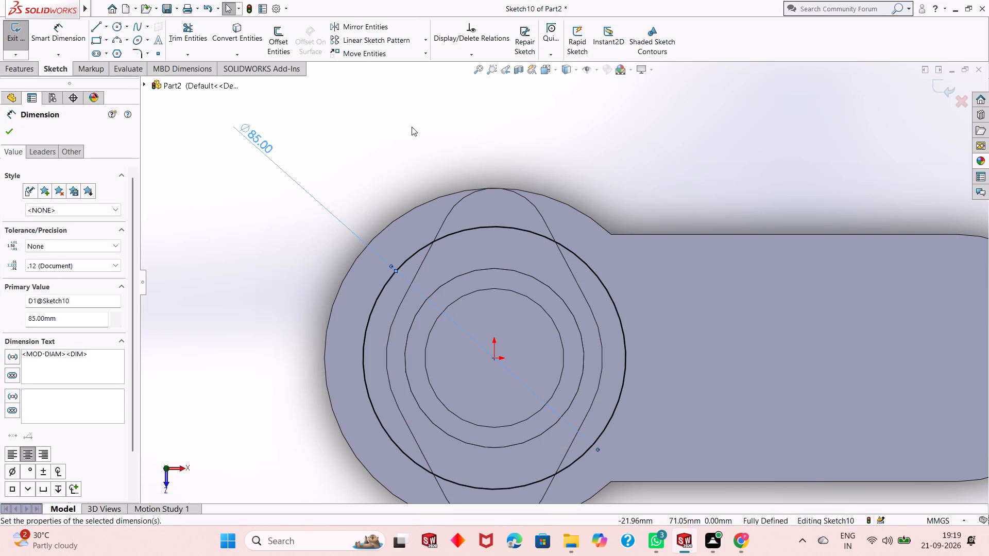
key("Escape")
Sketch a vertical centerpoint straight slot with about 4.9 mm end radius, centred where the 85 mm circle crosses the first flange ear.
left_click(107, 56)
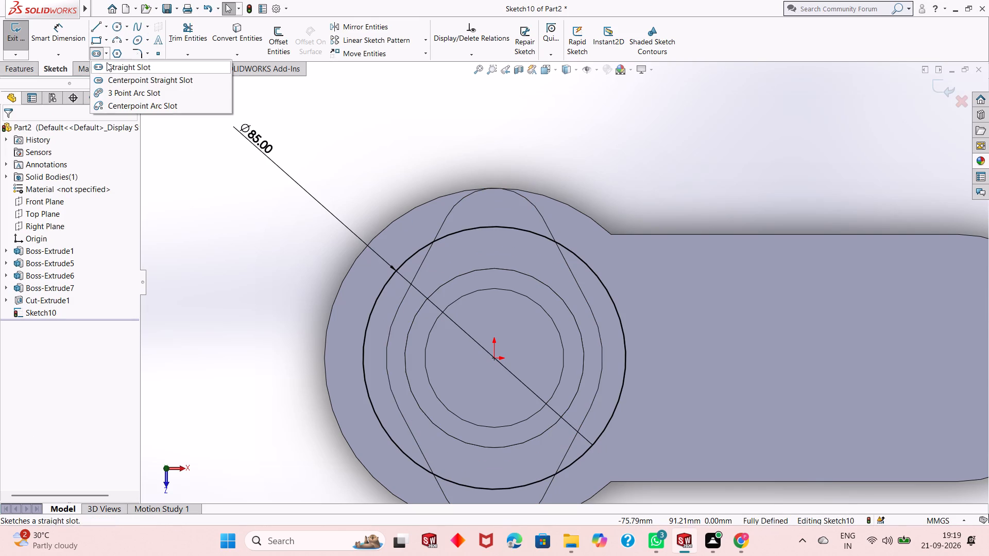
left_click(109, 65)
left_click(52, 166)
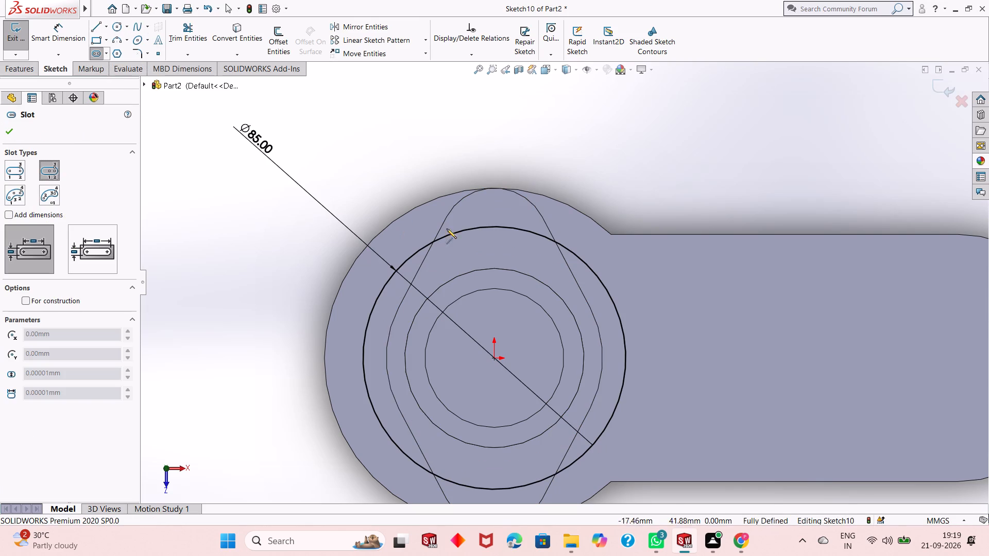
left_click(495, 227)
left_click(496, 200)
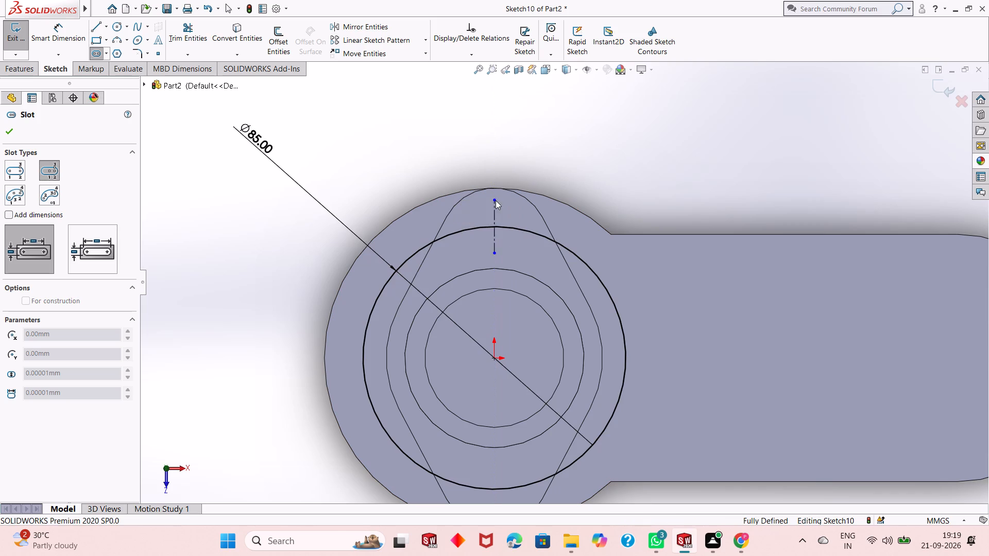
left_click(509, 200)
key("Escape")
key("Escape")
key("Escape")
Dimension the slot's end radius at 5 mm.
left_click(74, 37)
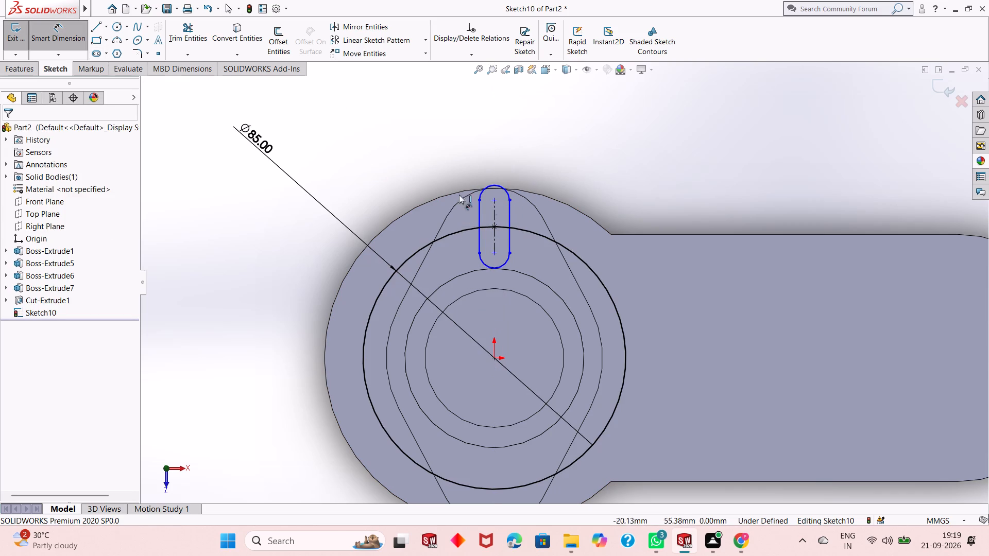
left_click(508, 192)
left_click(533, 155)
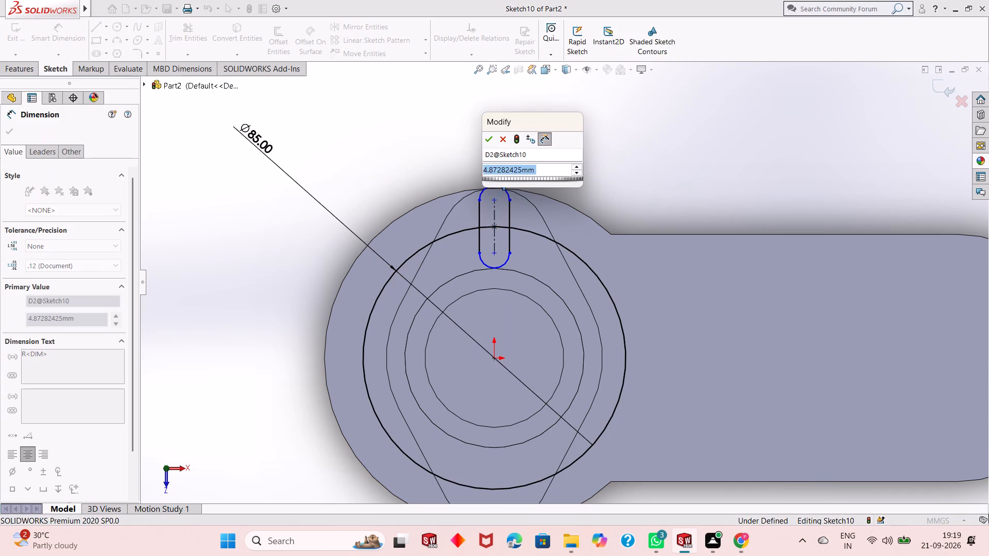
key("5")
key("Return")
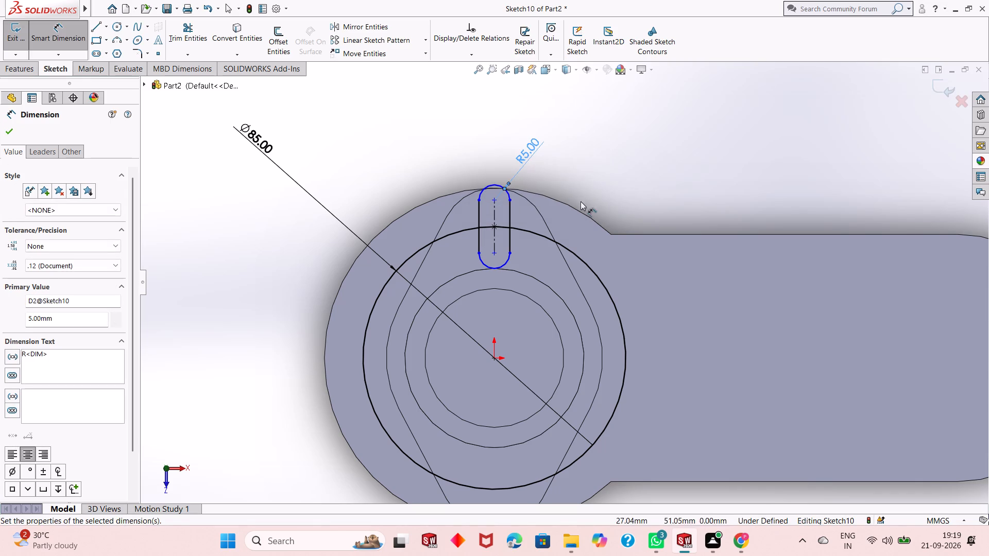
key("Escape")
key("Escape")
key("Escape")
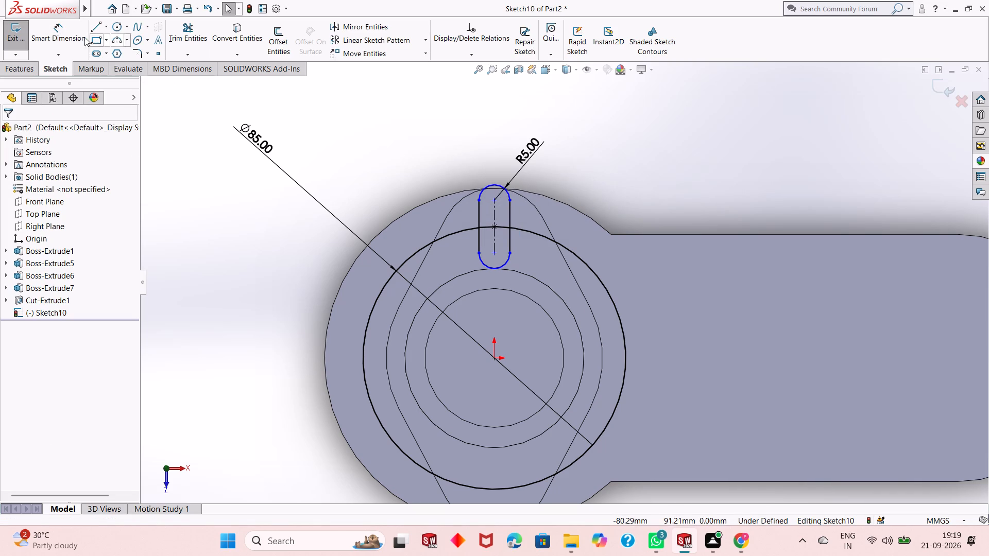
Dimension the slot's centreline length at 15 mm.
left_click(60, 32)
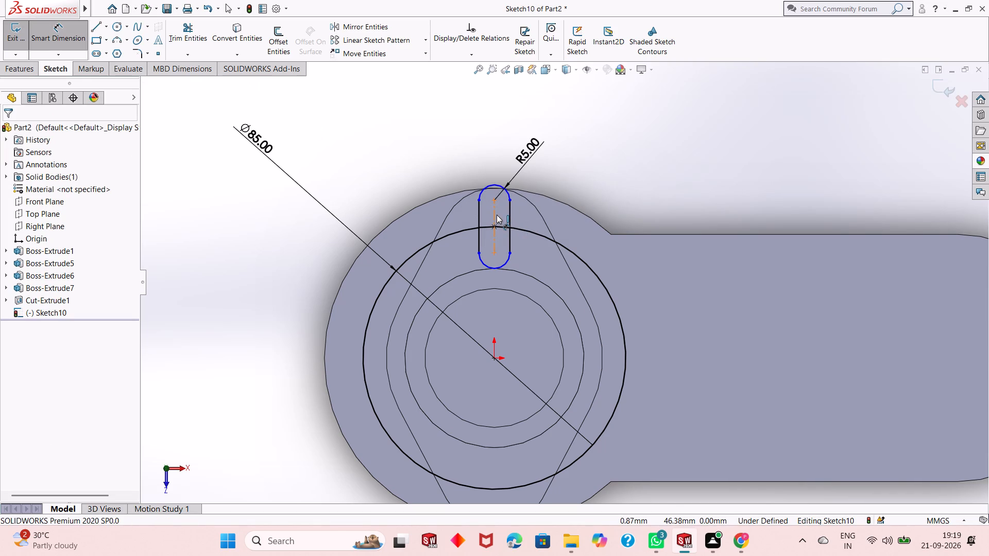
left_click(497, 215)
left_click(642, 214)
type("15")
key("Return")
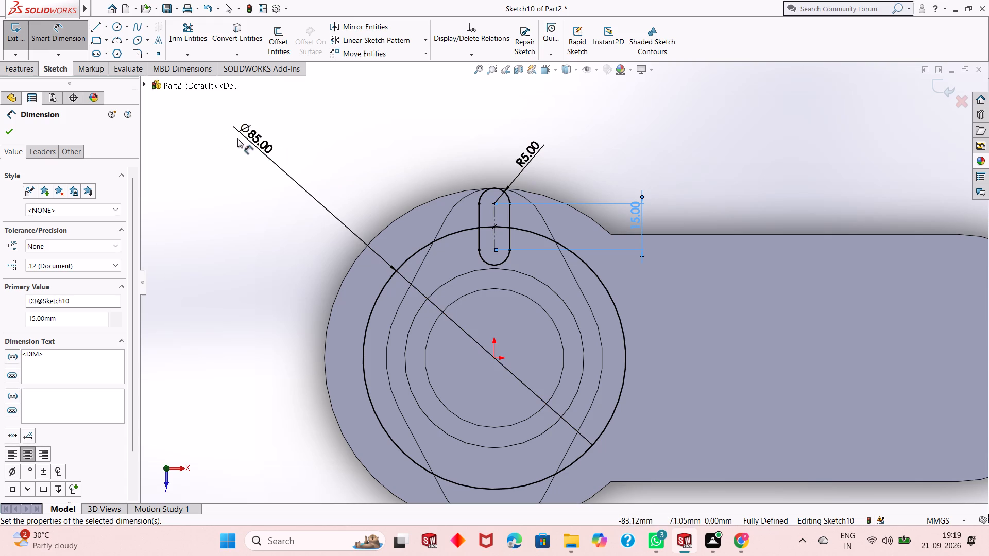
Set the slot's centreline length to 12 mm.
double_click(639, 217)
type("12")
key("Return")
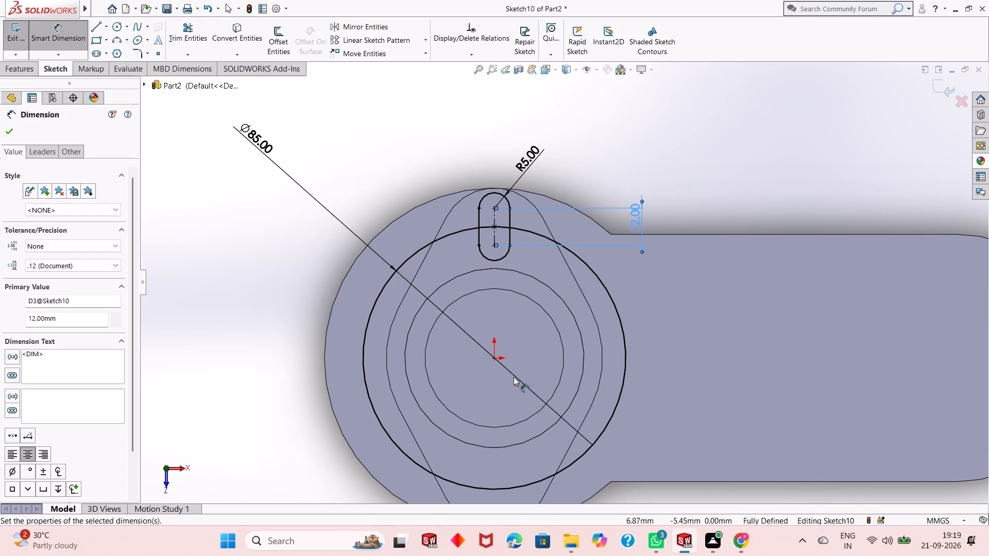
scroll(512, 379, "up", 1)
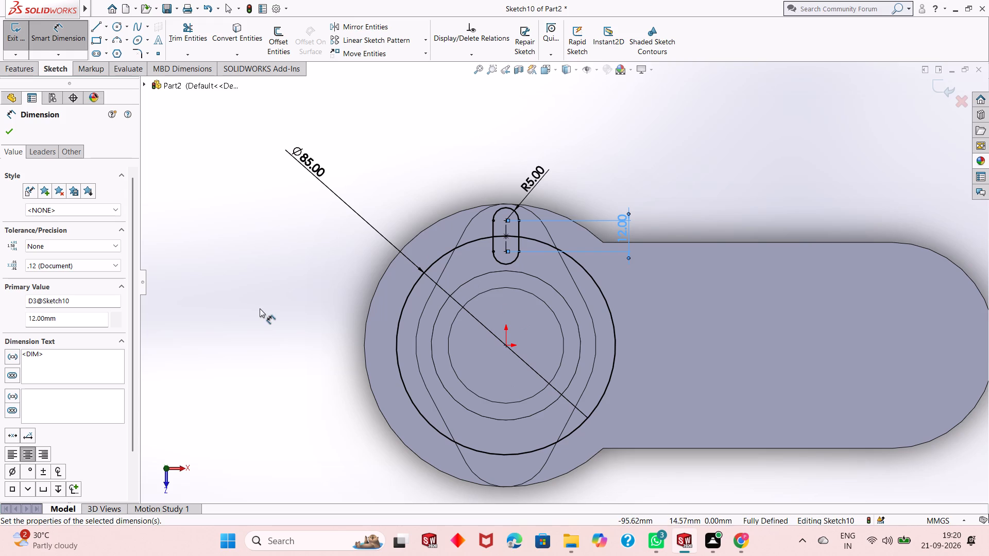
right_click(260, 275)
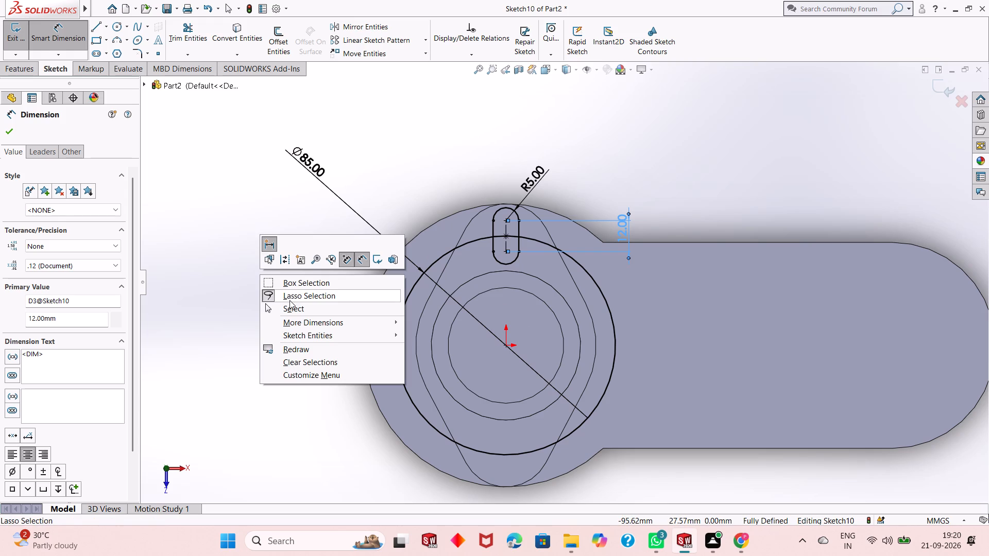
left_click(293, 306)
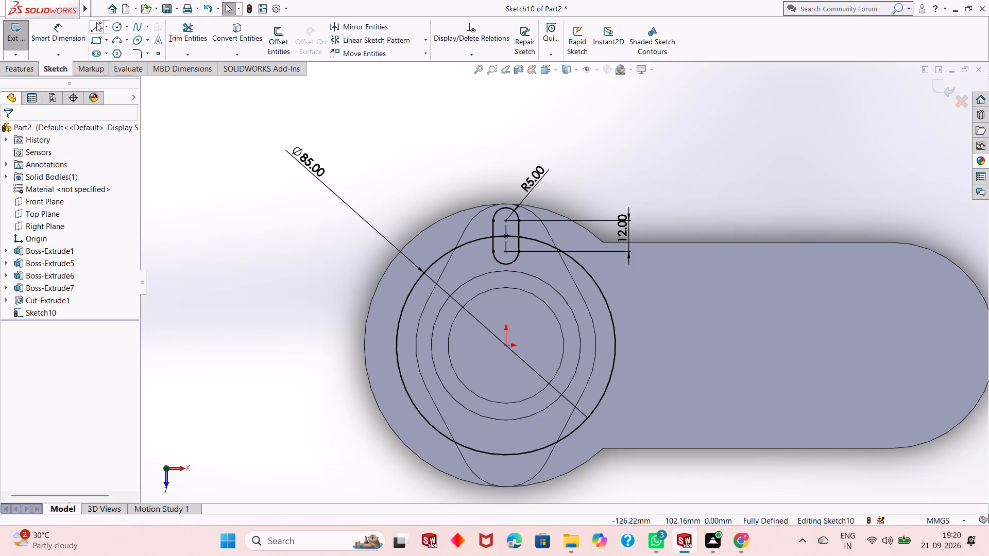
Sketch a second vertical centerpoint slot, about 5.5 mm wide and 13.5 mm between centres, centred on the 85 mm circle at the opposite ear.
left_click(96, 48)
left_click(43, 168)
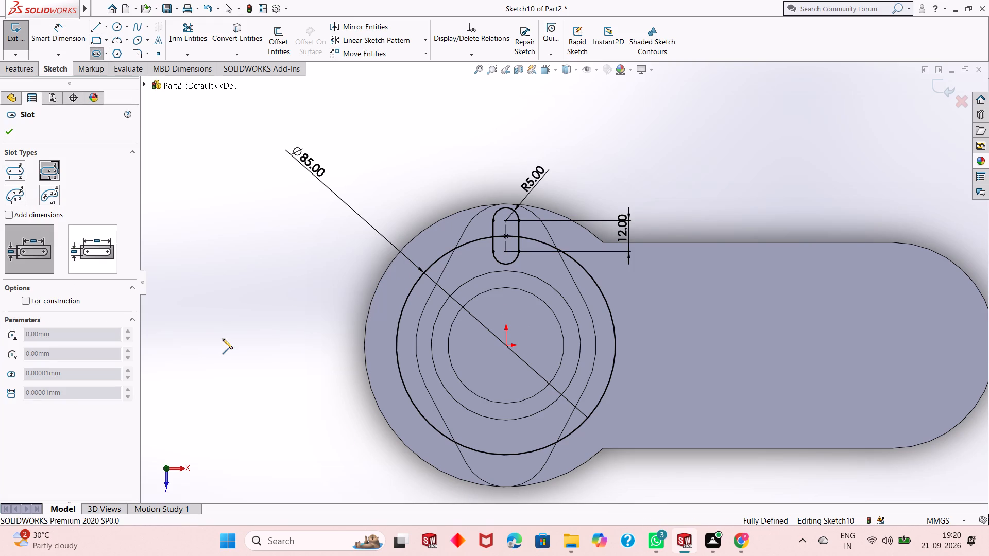
left_click(507, 454)
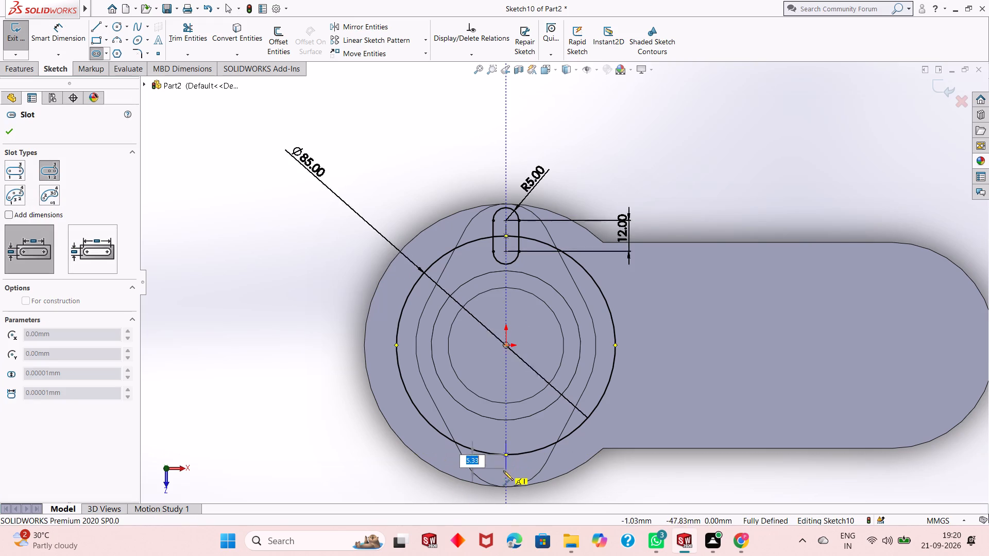
left_click(503, 472)
left_click(513, 470)
right_click(262, 378)
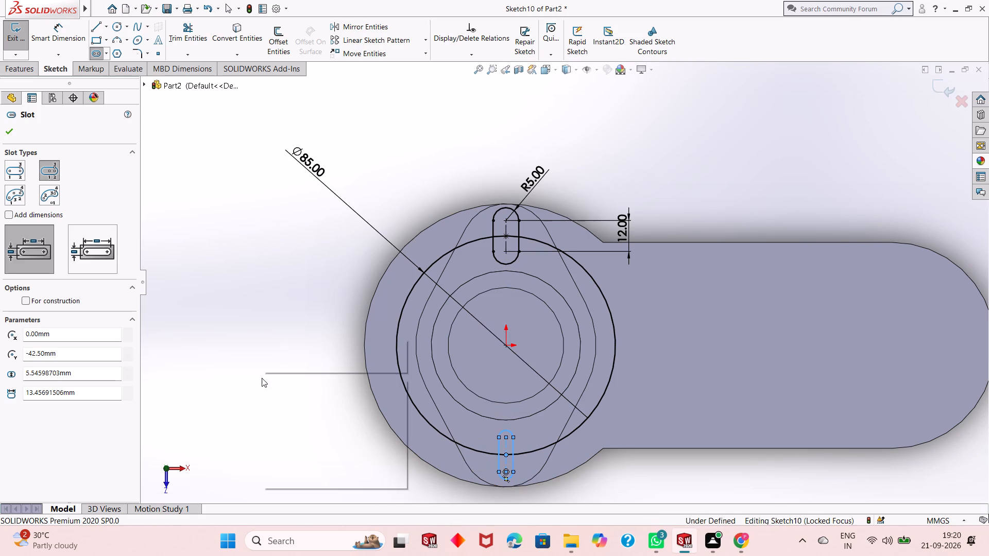
left_click(284, 390)
Dimension the second slot's end radius at 5 mm.
left_click(66, 41)
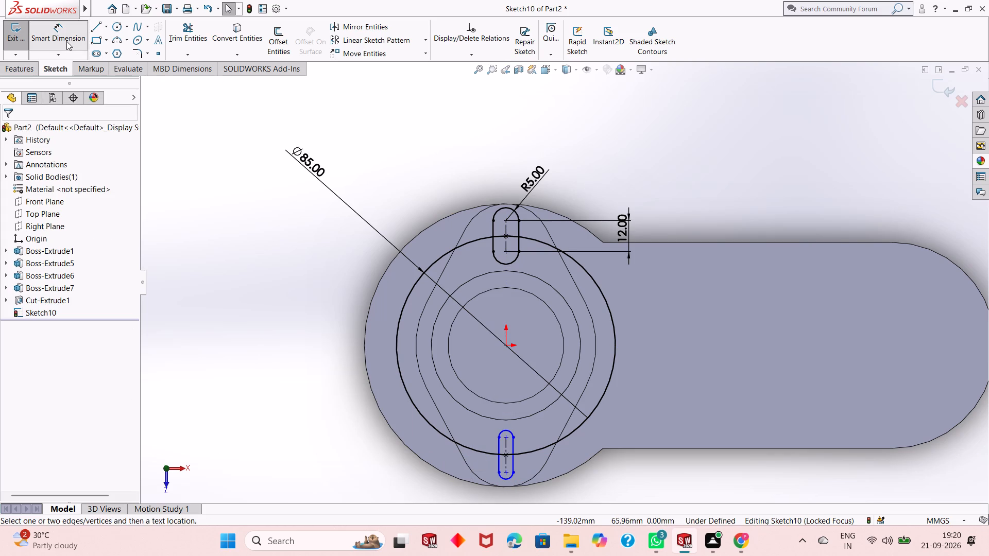
scroll(517, 475, "down", 3)
left_click(510, 446)
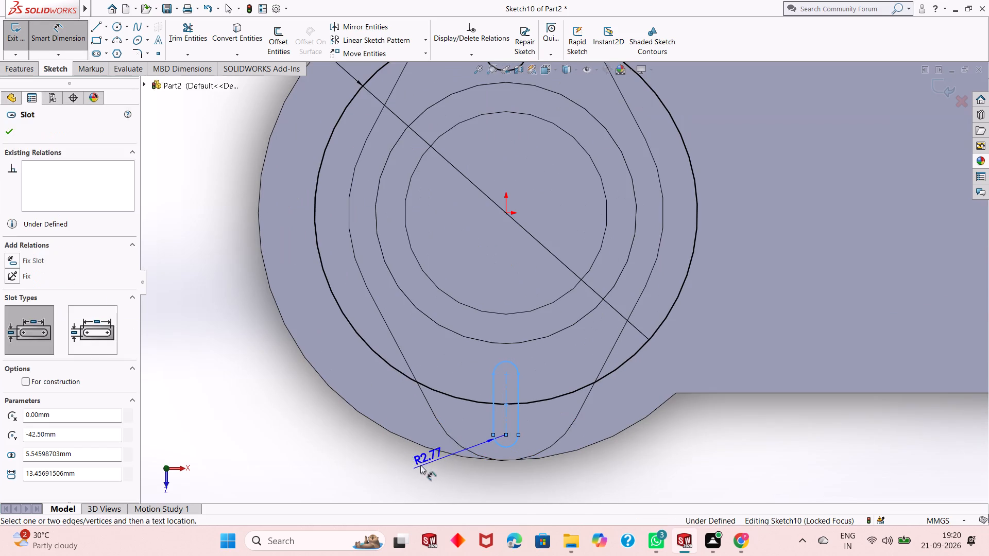
left_click(406, 470)
key("5")
key("Return")
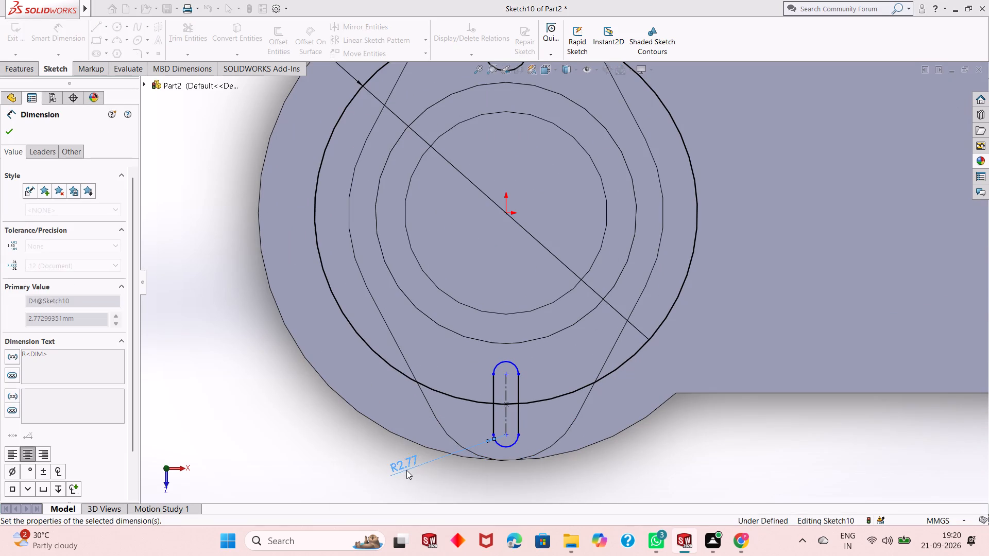
Dimension the second slot's centreline length at 12 mm.
scroll(523, 416, "up", 2)
left_click(524, 379)
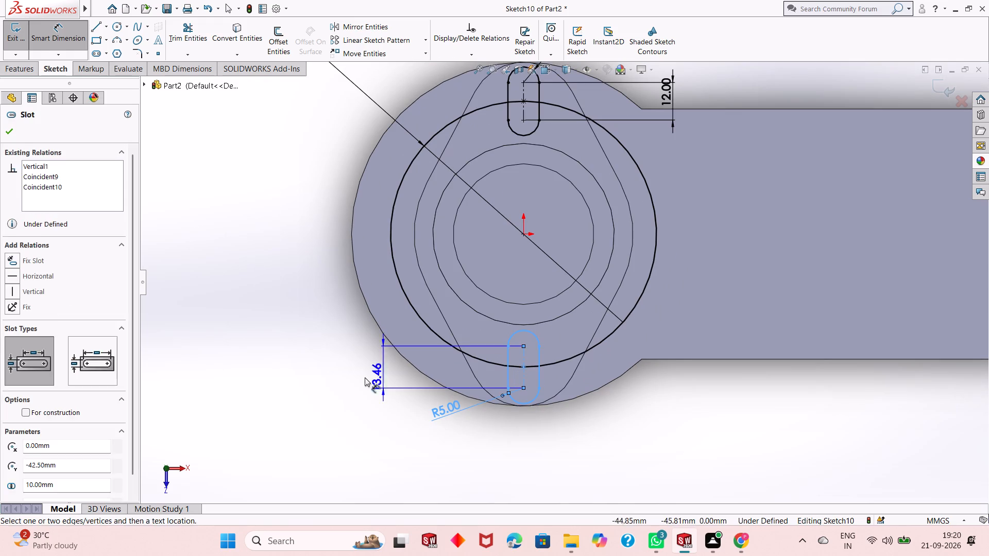
left_click(359, 377)
type("12")
key("Return")
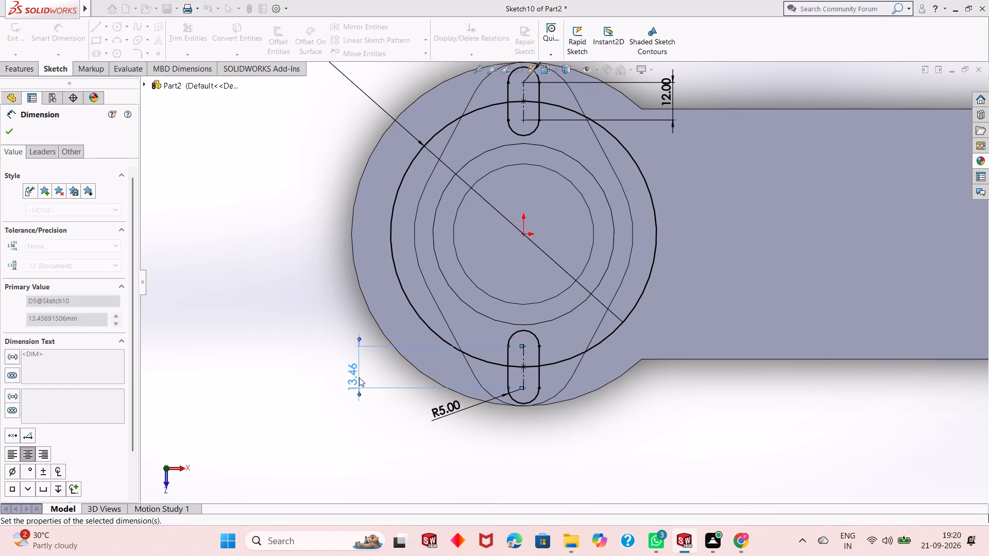
scroll(394, 400, "up", 2)
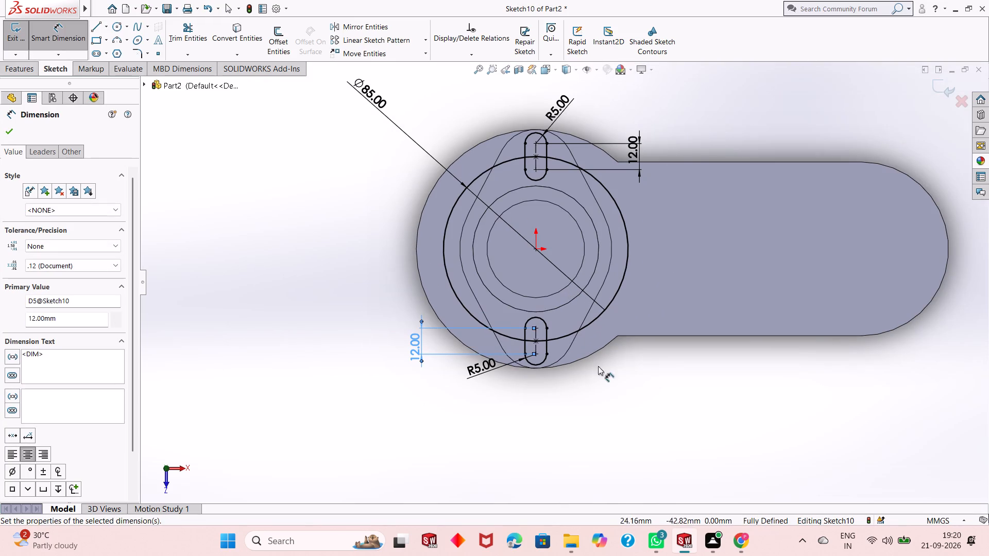
right_click(597, 397)
left_click(621, 430)
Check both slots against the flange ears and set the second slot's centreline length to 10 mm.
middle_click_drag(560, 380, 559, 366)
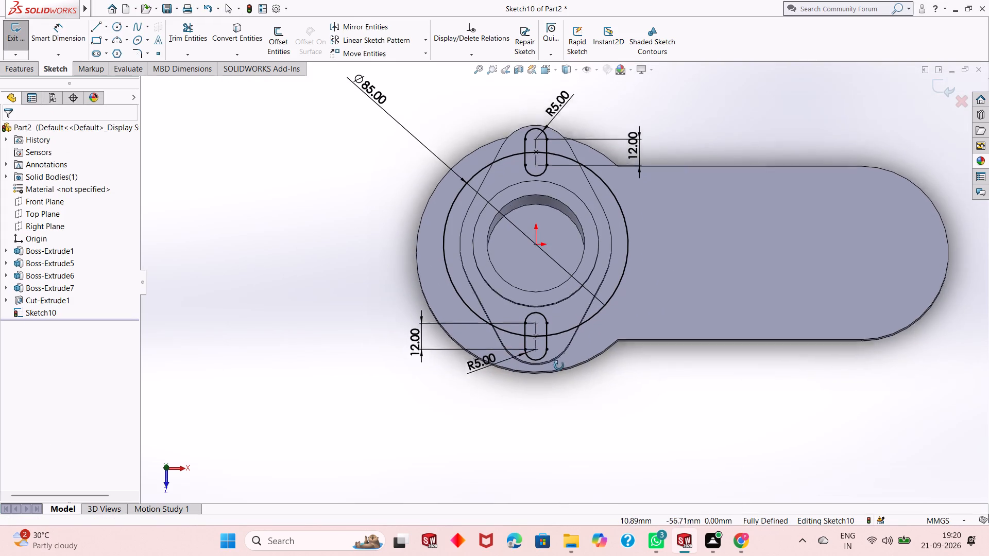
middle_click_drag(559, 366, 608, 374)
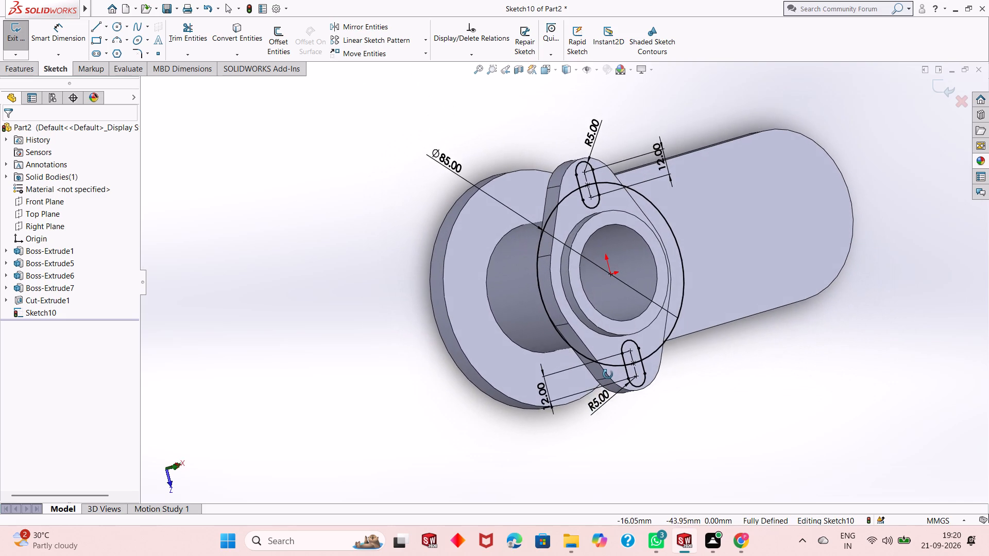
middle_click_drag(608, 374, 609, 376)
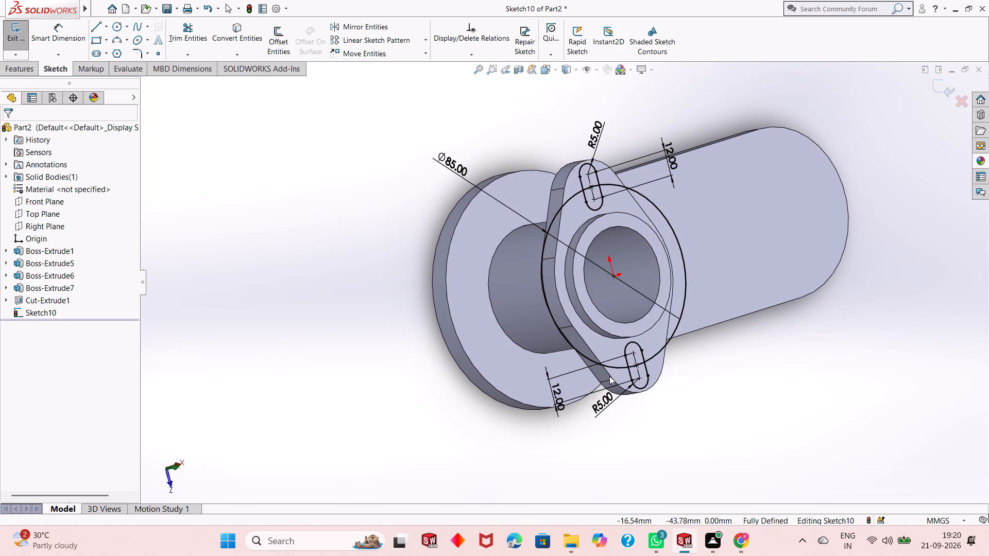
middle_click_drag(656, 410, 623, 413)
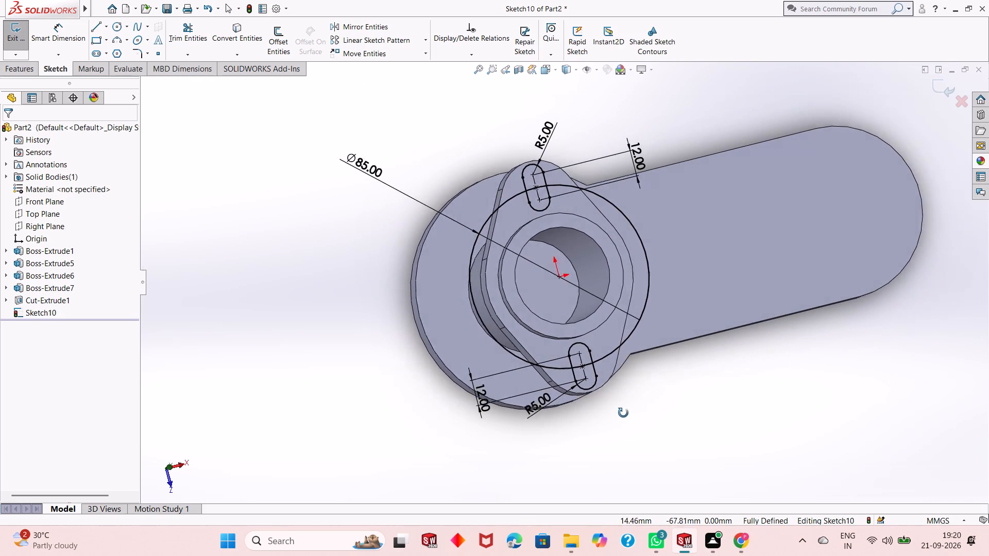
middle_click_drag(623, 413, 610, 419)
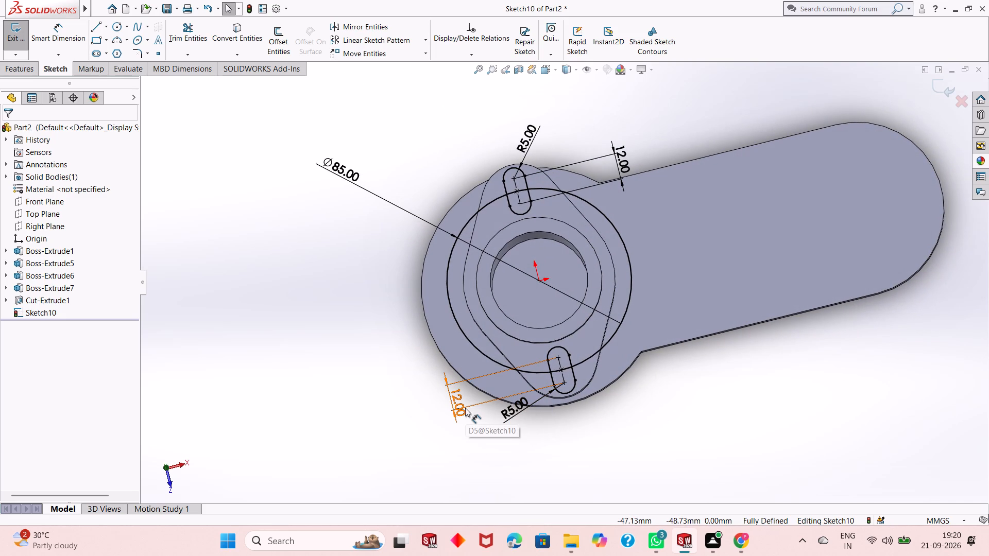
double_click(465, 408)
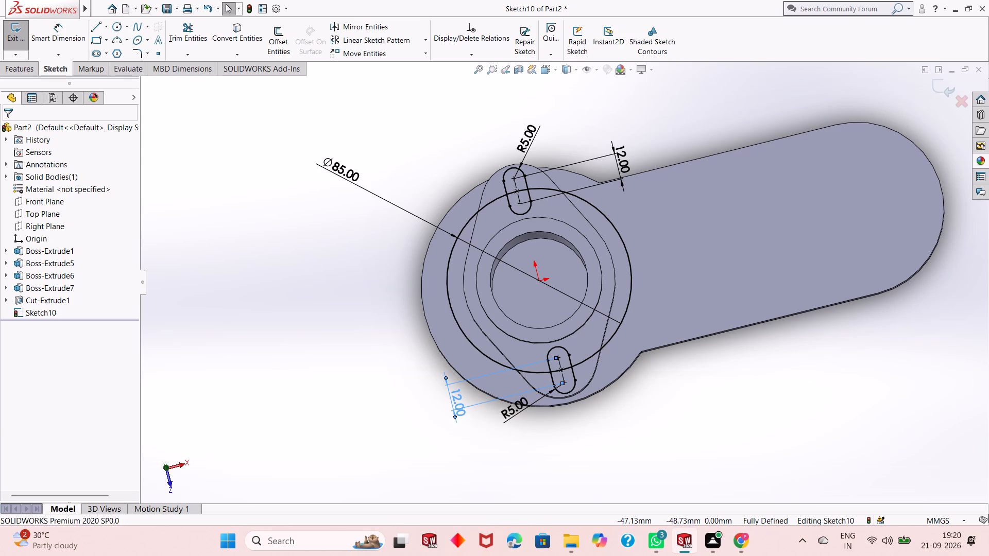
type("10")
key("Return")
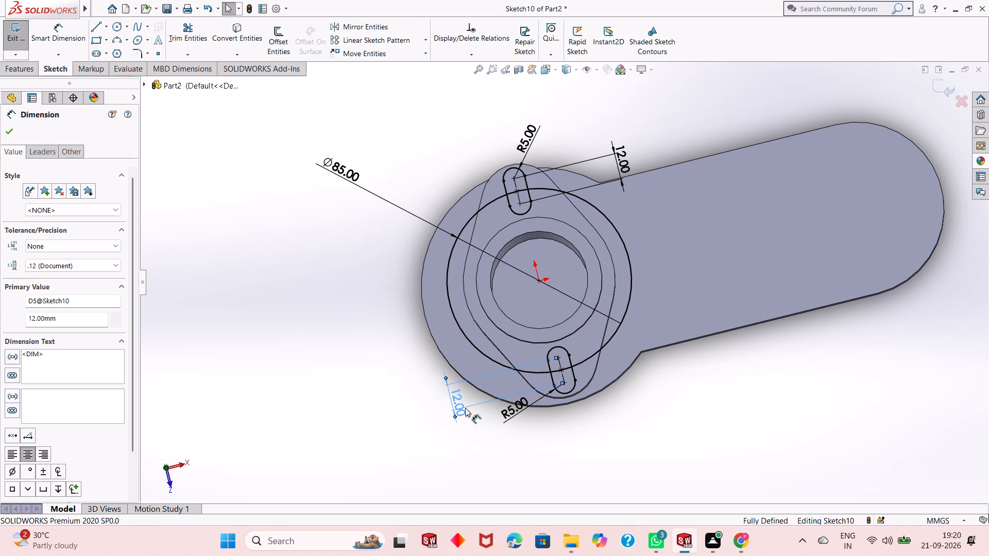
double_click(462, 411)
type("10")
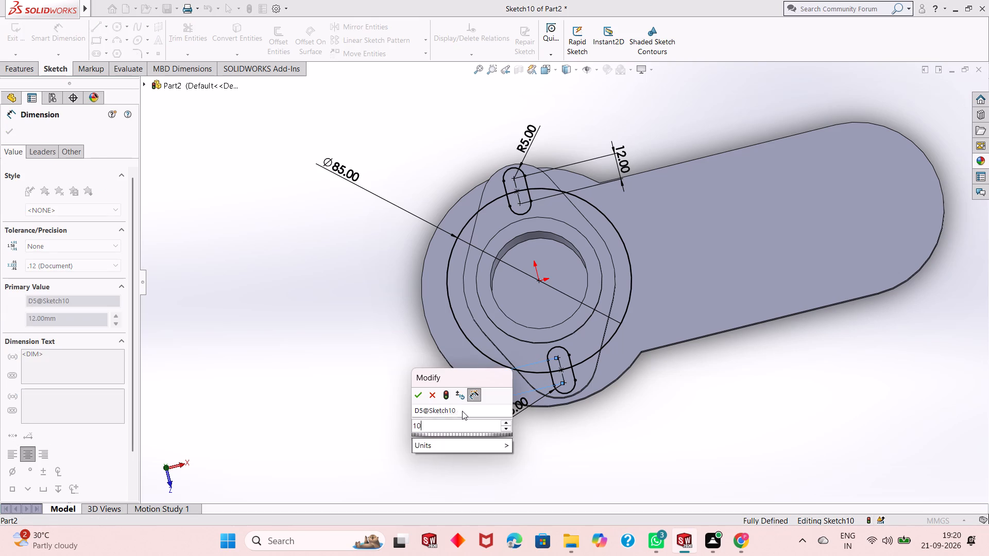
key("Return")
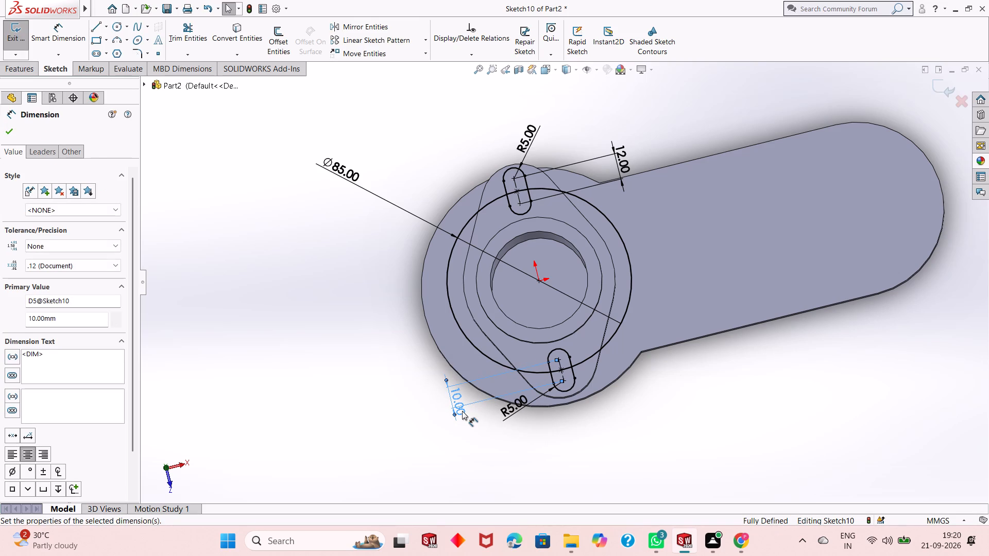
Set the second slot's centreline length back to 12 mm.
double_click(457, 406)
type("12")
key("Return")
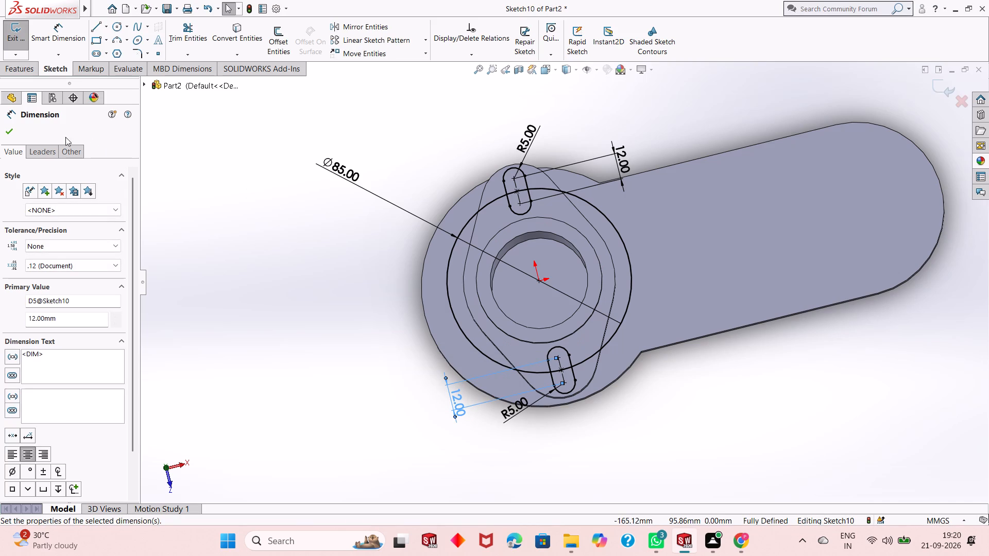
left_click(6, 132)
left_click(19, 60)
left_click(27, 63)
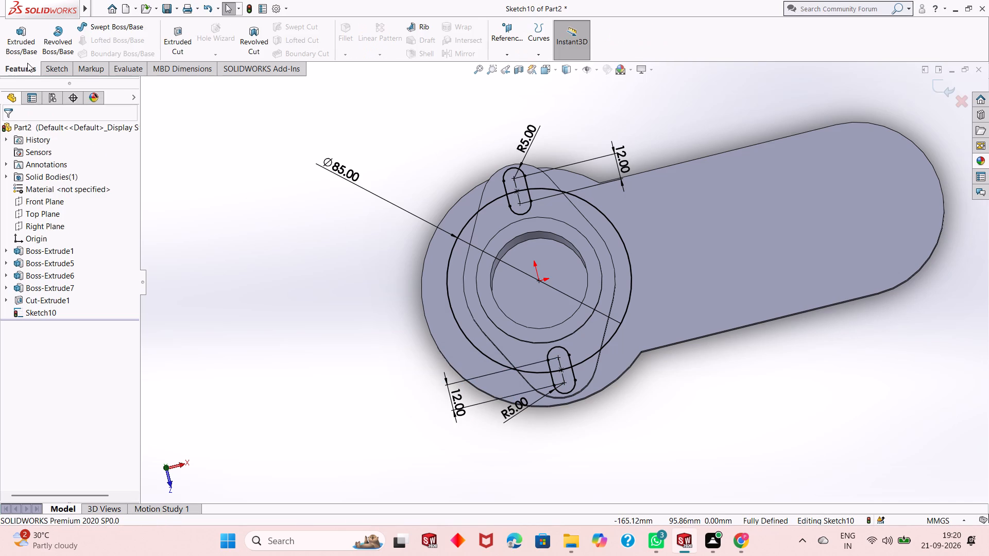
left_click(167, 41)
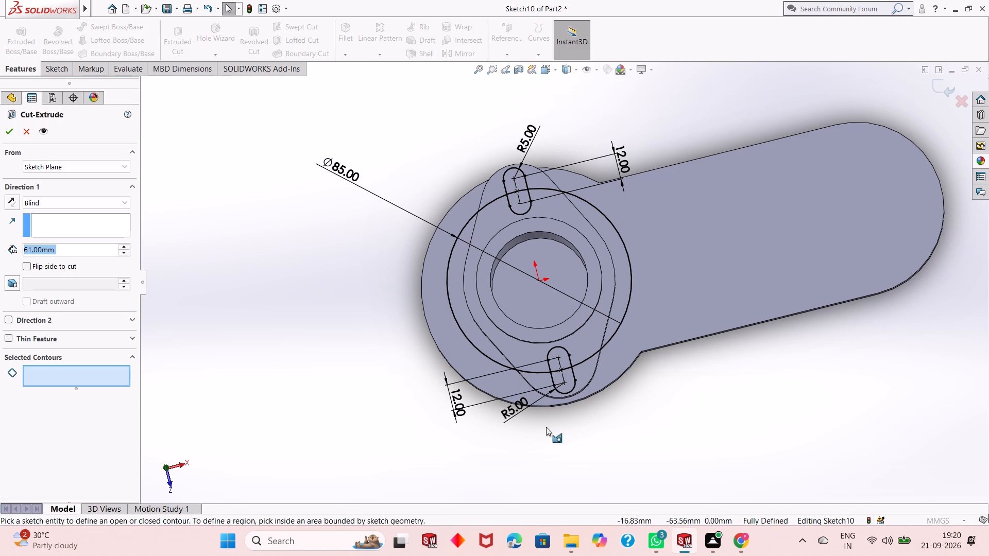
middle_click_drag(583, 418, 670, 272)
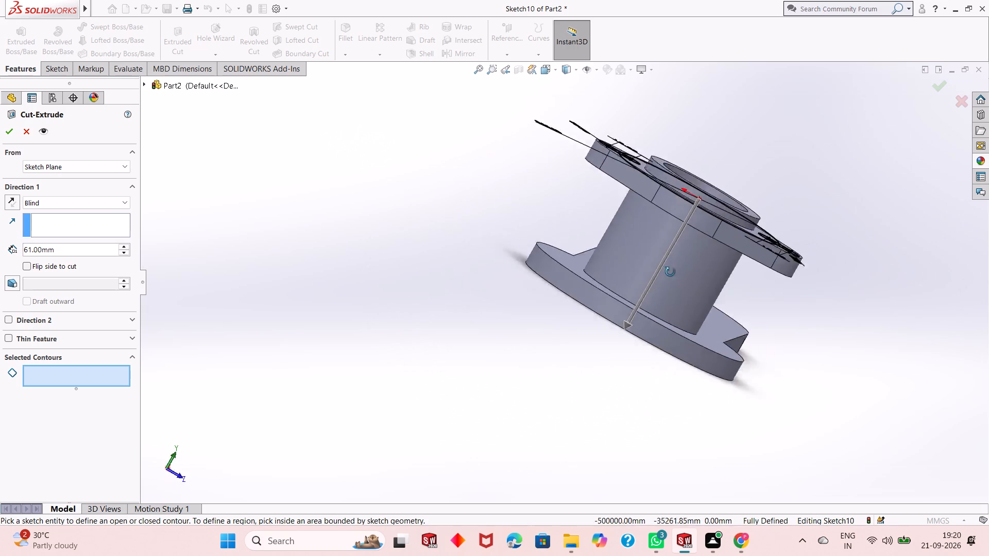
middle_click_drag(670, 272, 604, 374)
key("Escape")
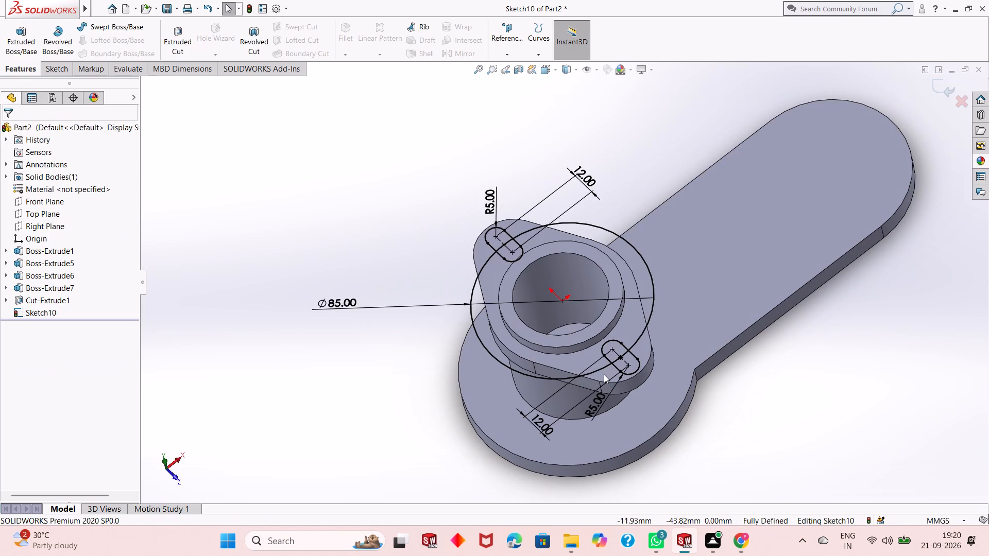
Delete the 85 mm diameter circle running through both slots from the slot sketch.
key("ctrl+8")
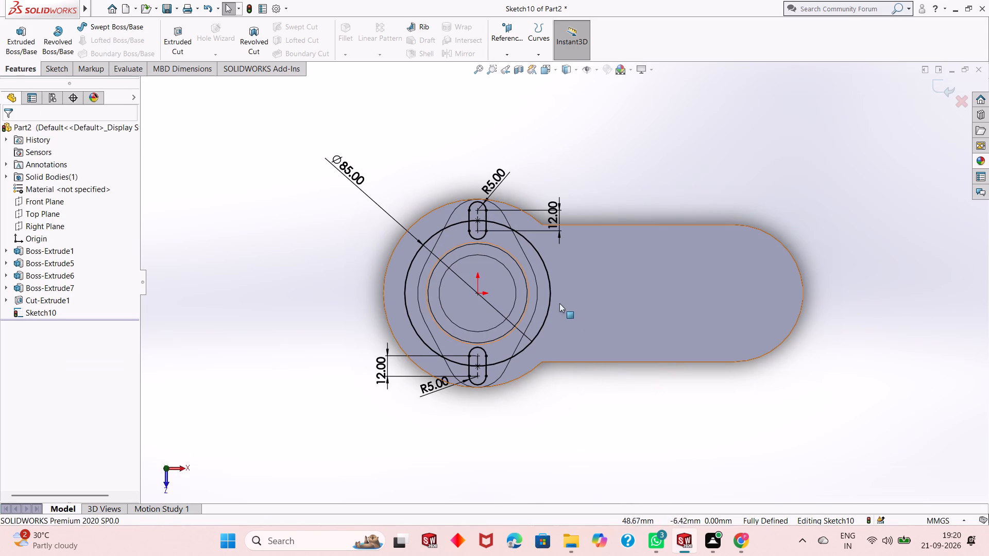
left_click(551, 295)
right_click(551, 295)
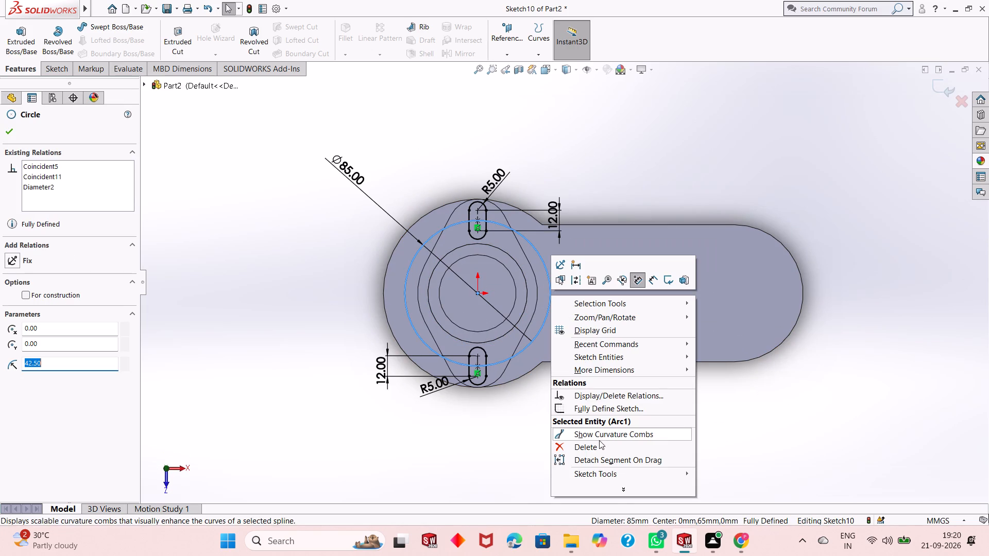
left_click(599, 443)
left_click(423, 268)
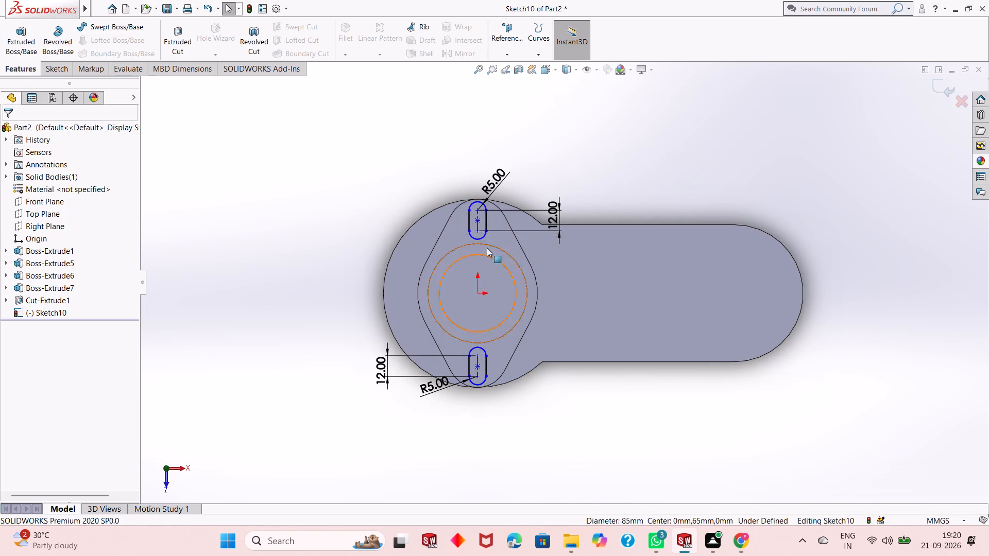
Dimension the vertical distance from the origin to the outer arc centre of the first ear slot.
scroll(472, 217, "down", 1)
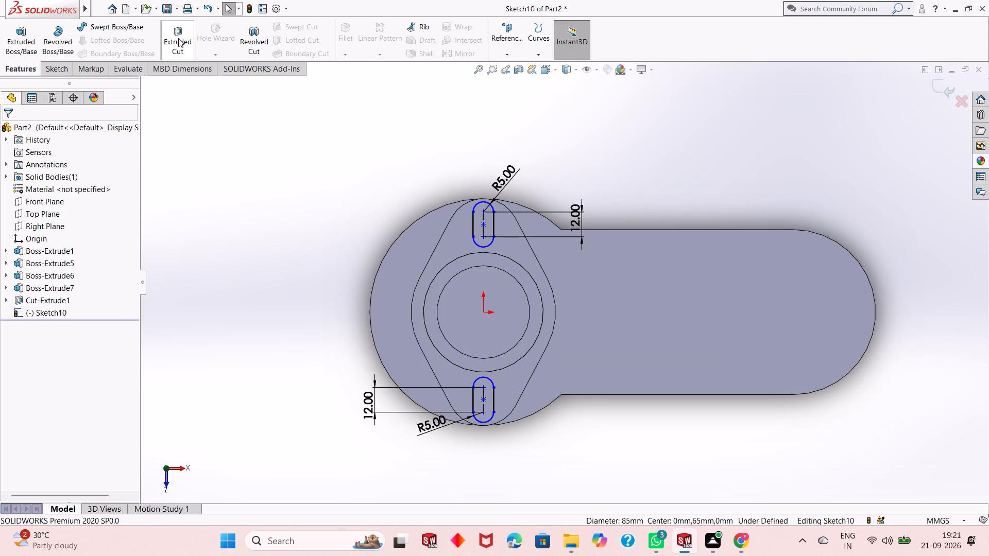
left_click(66, 69)
left_click(47, 34)
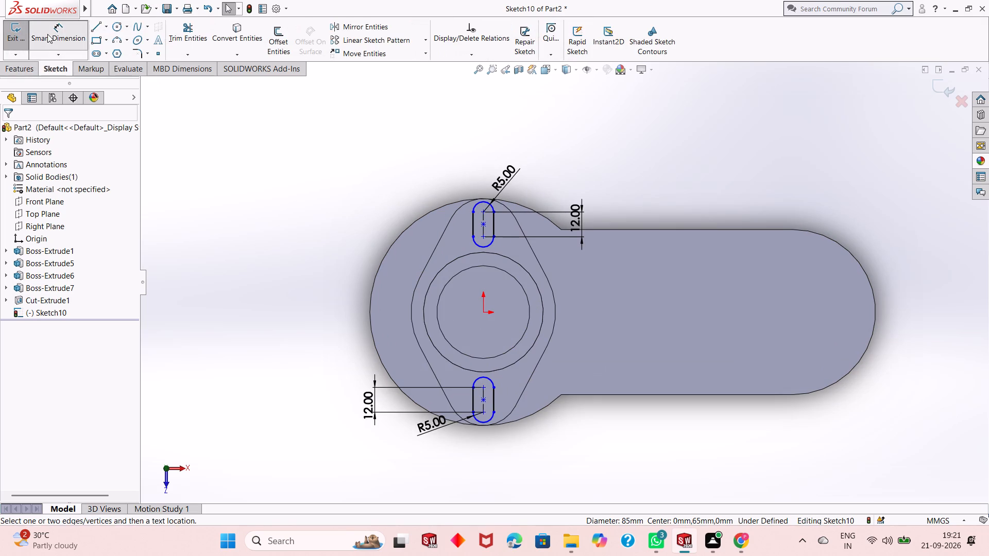
left_click(482, 213)
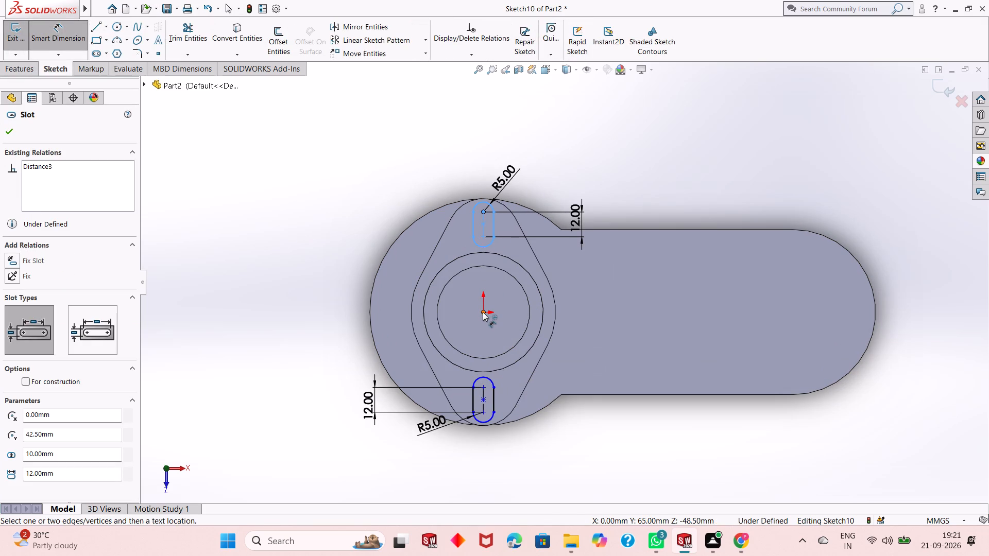
left_click(483, 312)
left_click(341, 301)
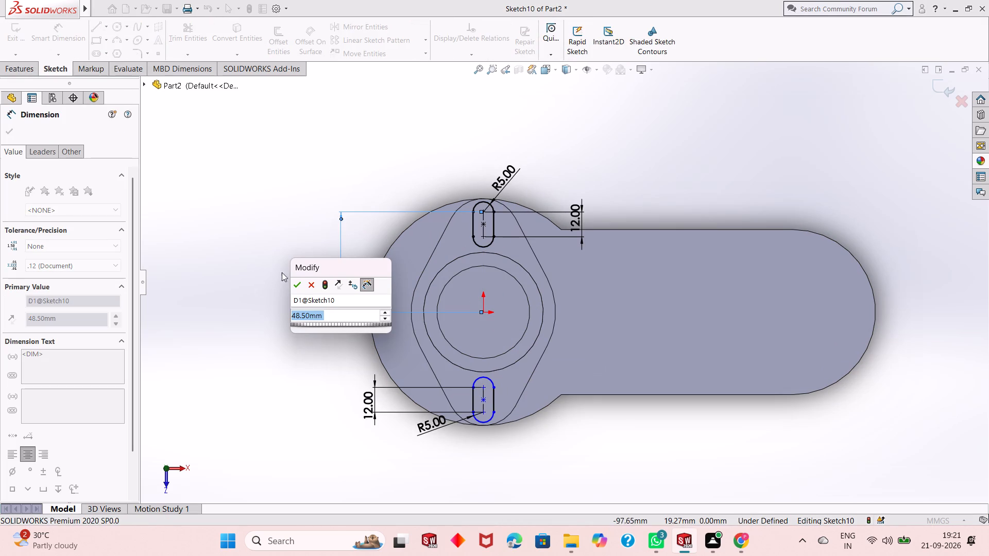
left_click(295, 284)
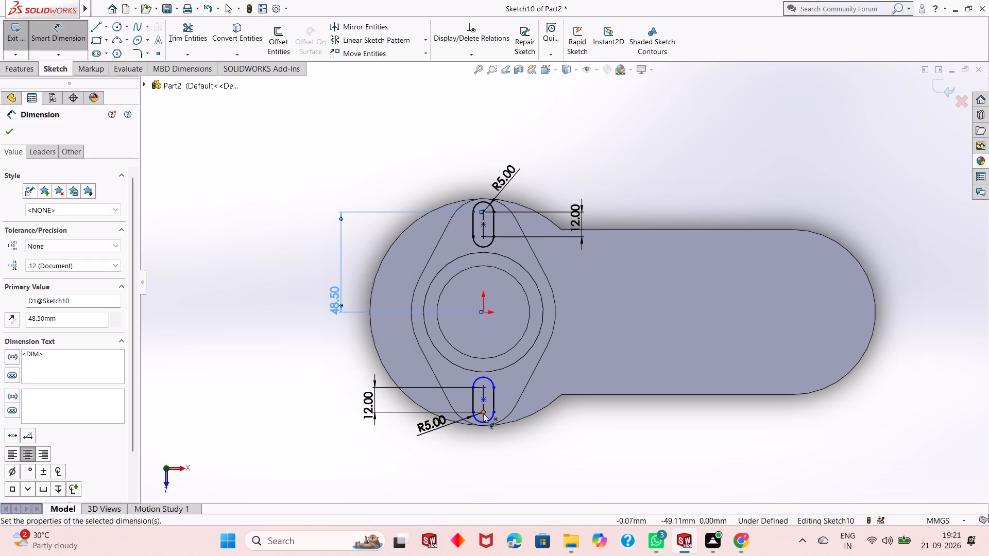
Dimension the vertical distance from the origin to the outer arc centre of the second ear slot.
left_click(482, 412)
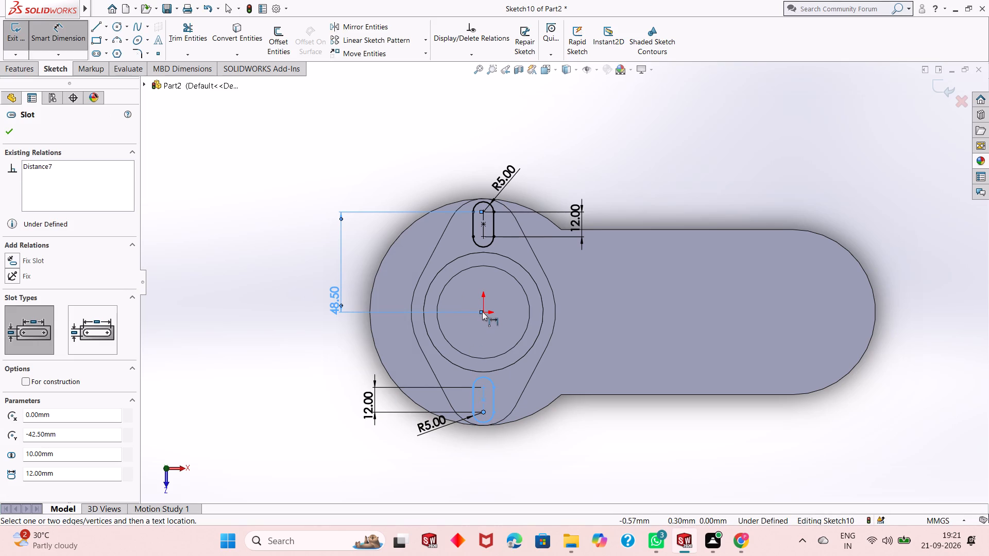
left_click(485, 313)
left_click(333, 323)
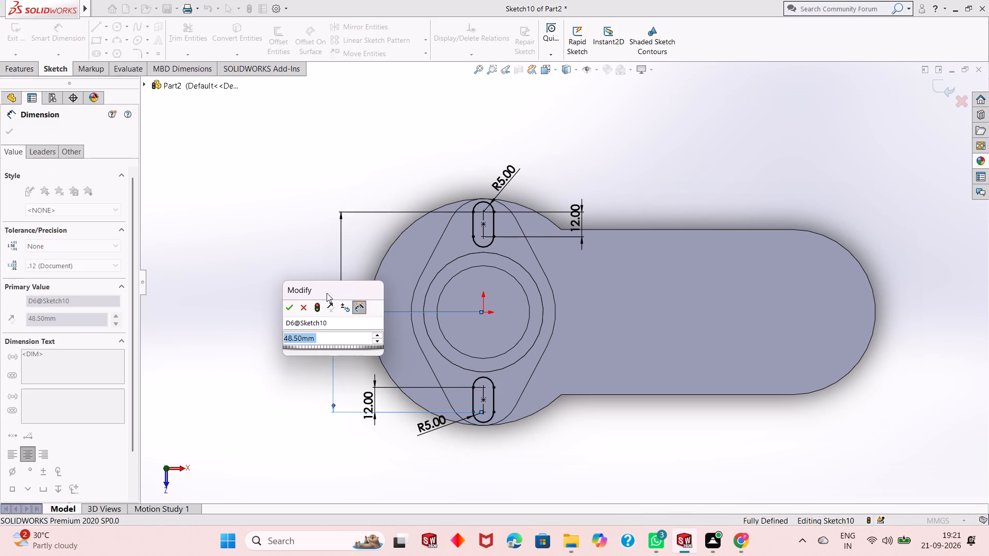
left_click(289, 310)
right_click(232, 315)
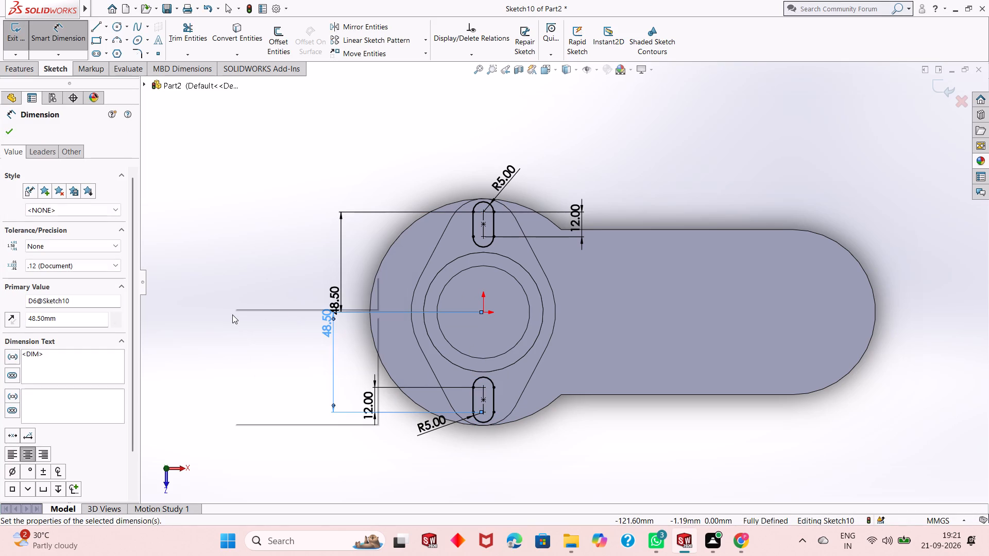
left_click(248, 354)
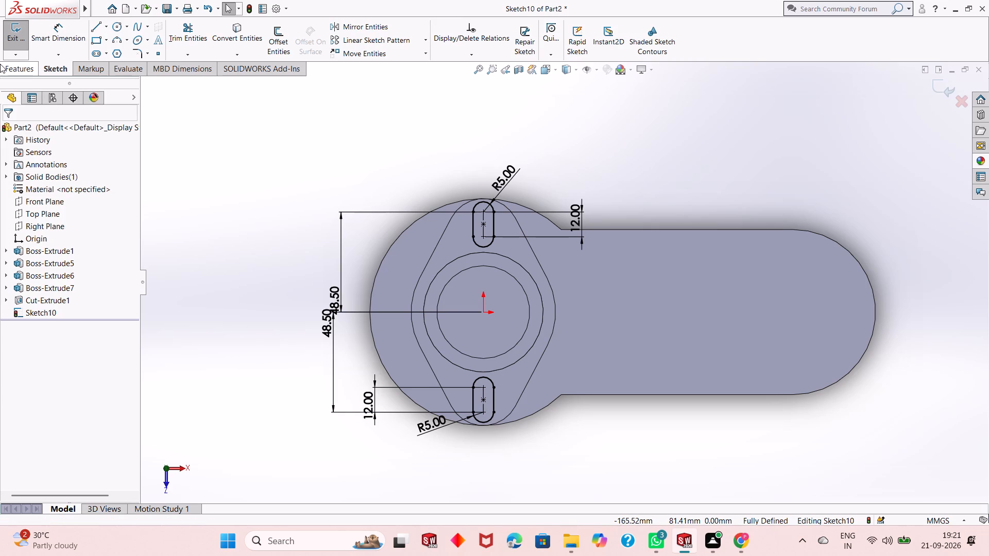
Cut-extrude both slot profiles through the flange ears with a blind depth of 10 mm.
left_click(11, 71)
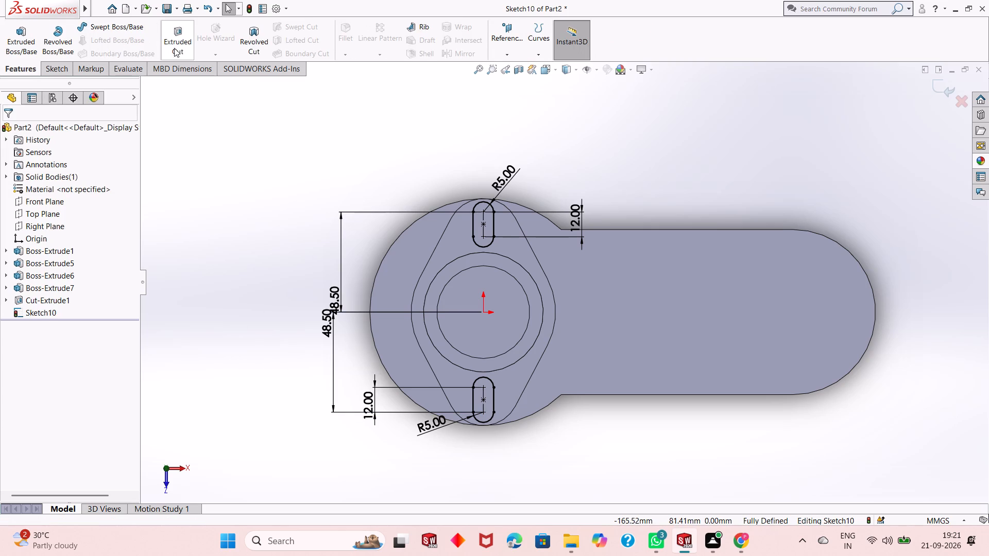
left_click(177, 47)
middle_click_drag(500, 368, 490, 281)
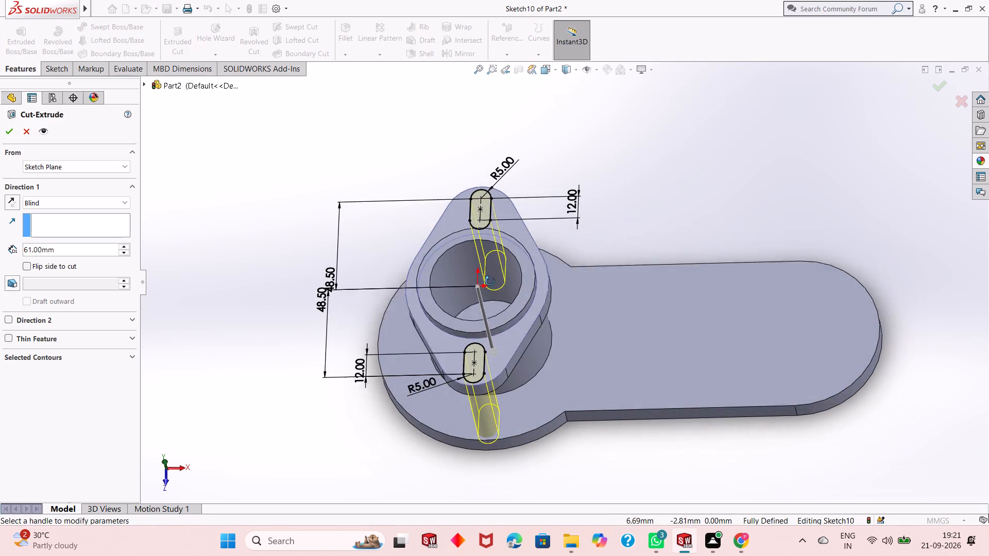
middle_click_drag(490, 281, 490, 244)
middle_click_drag(501, 359, 525, 331)
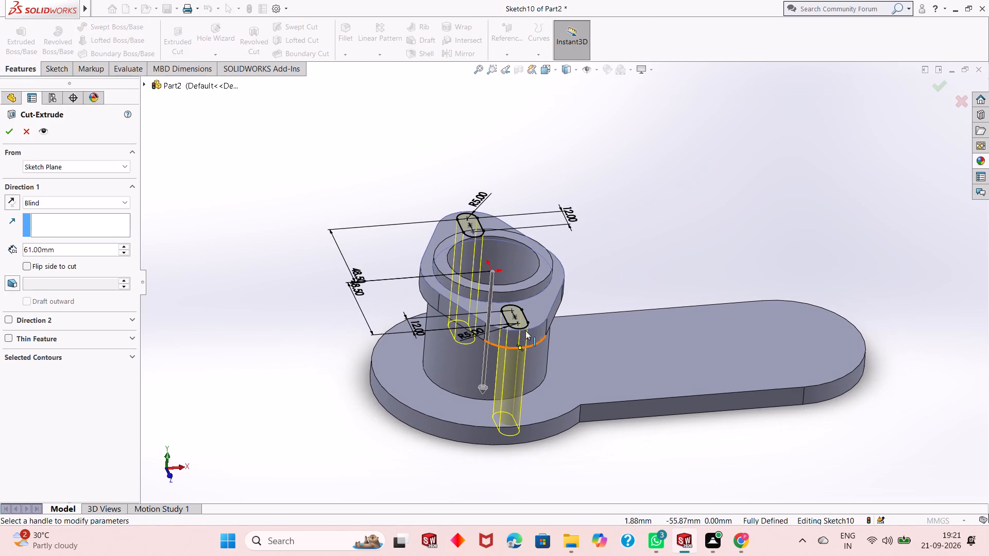
double_click(65, 246)
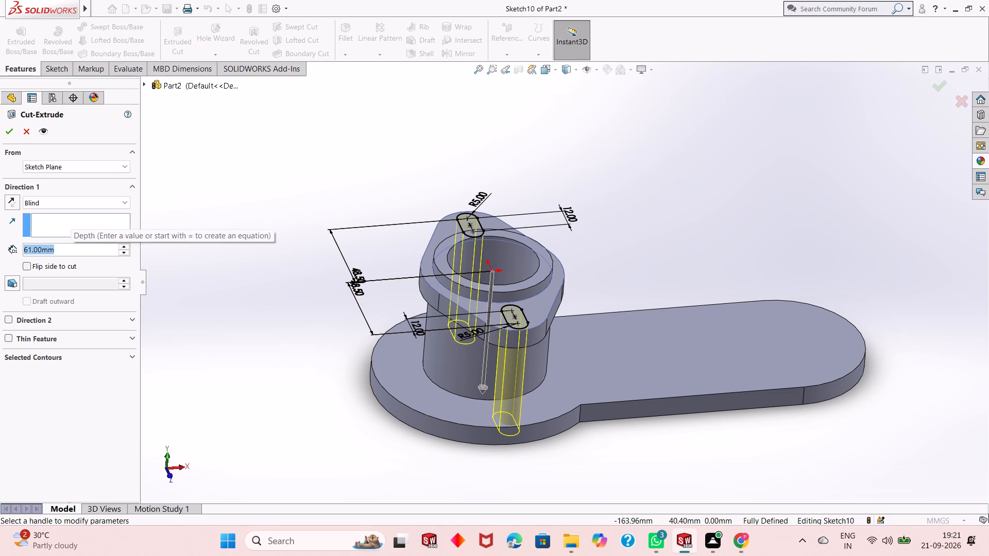
type("10")
key("Return")
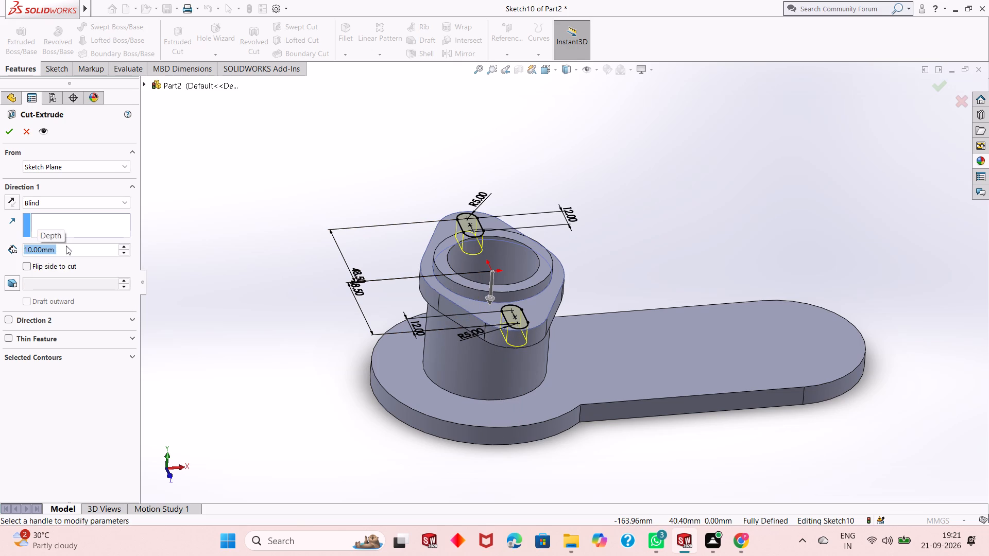
left_click(6, 130)
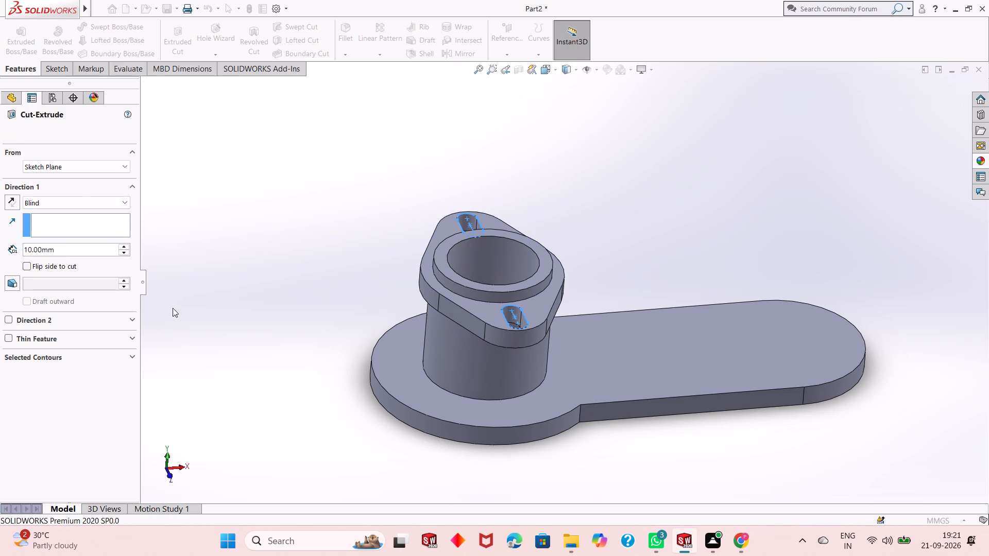
left_click(220, 327)
Examine the slotted flange, bored boss and link plate from several angles and distances.
middle_click_drag(415, 301, 387, 449)
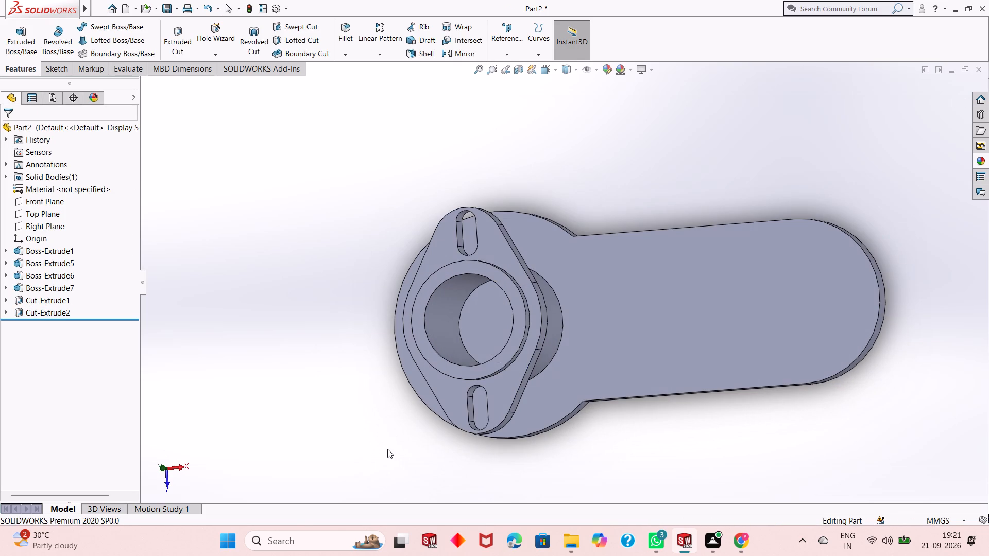
middle_click_drag(427, 398, 444, 372)
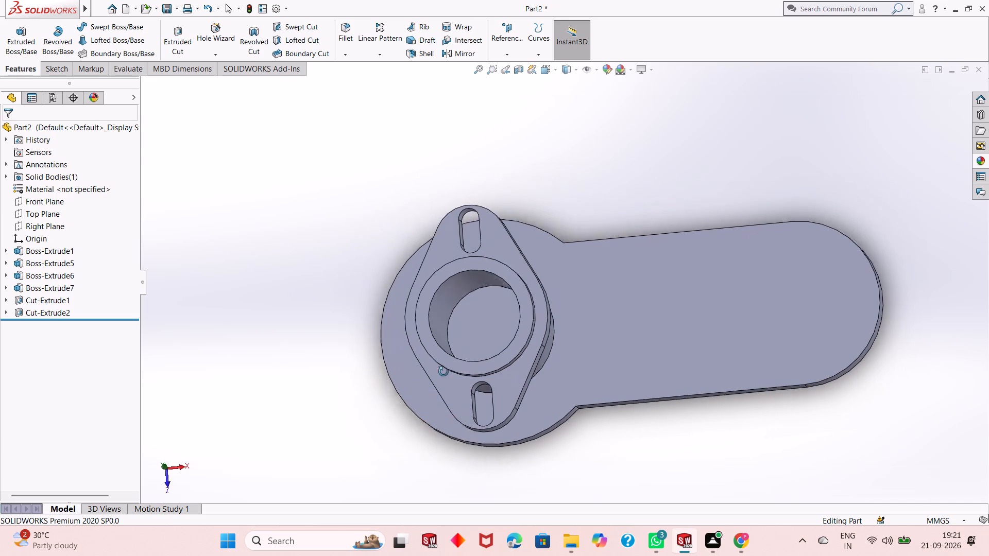
middle_click_drag(444, 372, 396, 260)
scroll(382, 301, "up", 2)
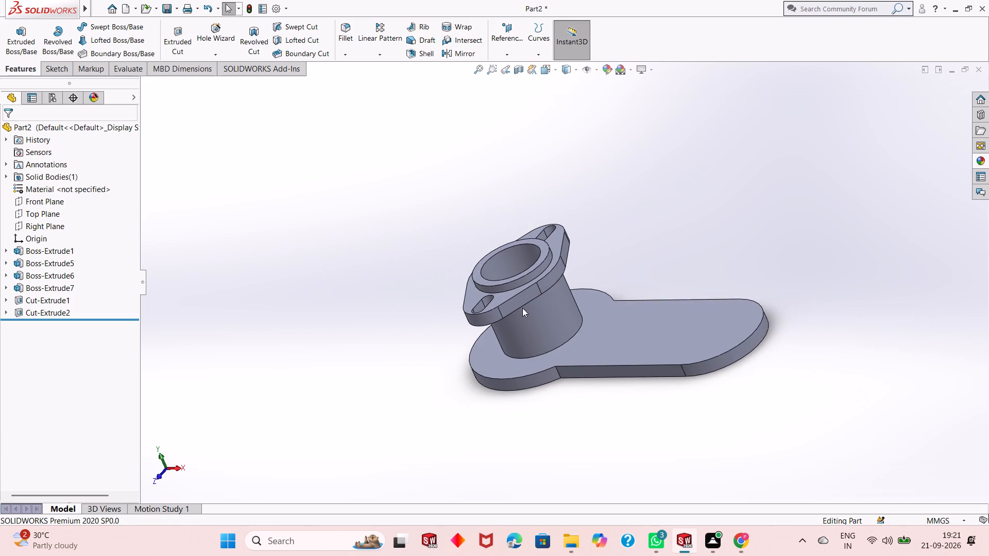
scroll(673, 311, "down", 3)
middle_click_drag(531, 359, 564, 405)
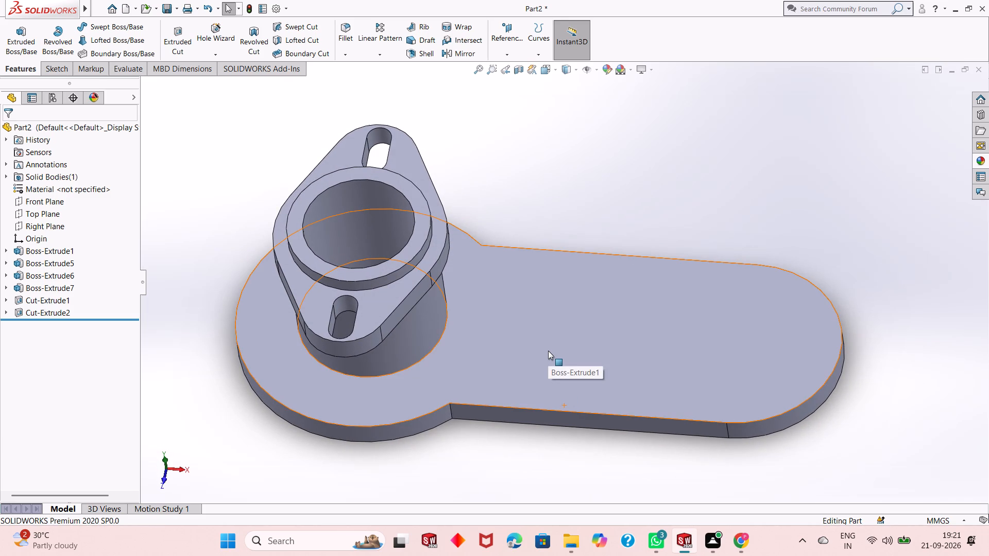
scroll(516, 352, "down", 2)
scroll(516, 352, "up", 2)
scroll(498, 216, "down", 1)
scroll(476, 296, "up", 1)
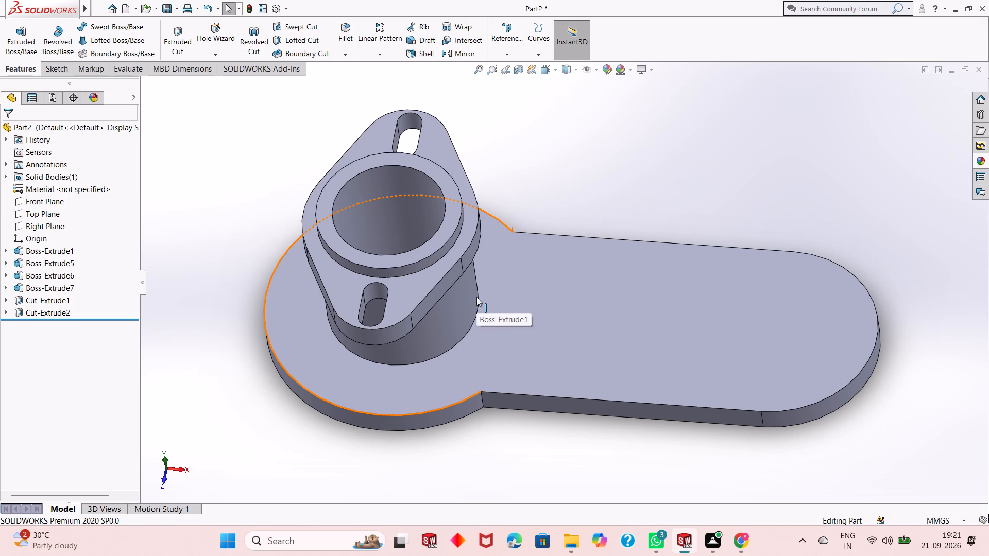
scroll(536, 308, "down", 1)
scroll(506, 315, "up", 1)
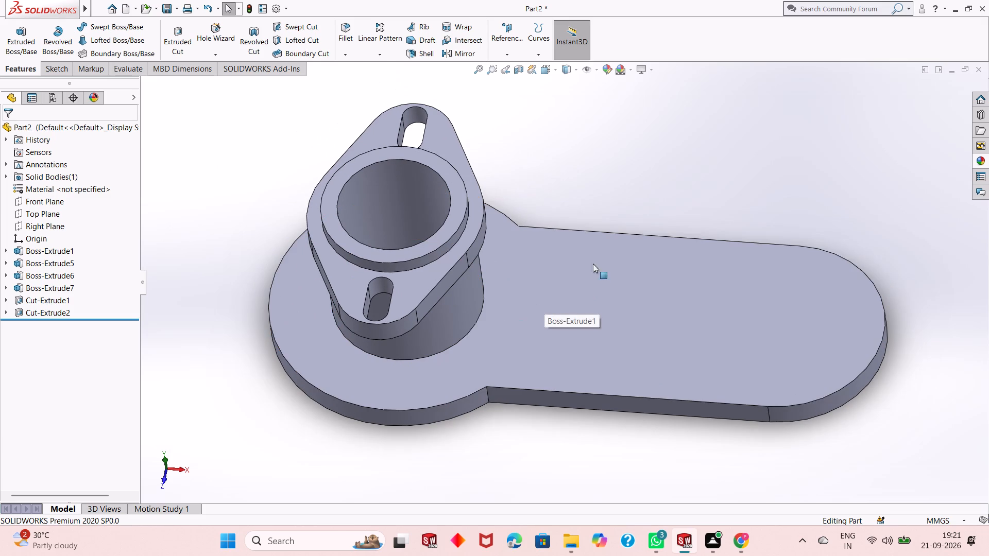
middle_click_drag(522, 310, 458, 287)
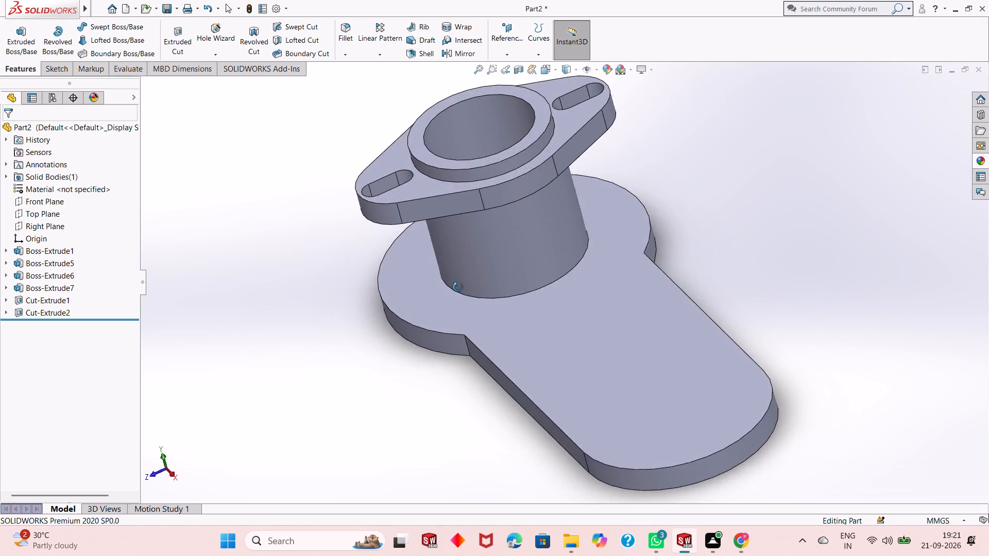
middle_click_drag(458, 287, 501, 212)
scroll(501, 211, "down", 2)
middle_click_drag(493, 255, 479, 329)
scroll(475, 346, "up", 2)
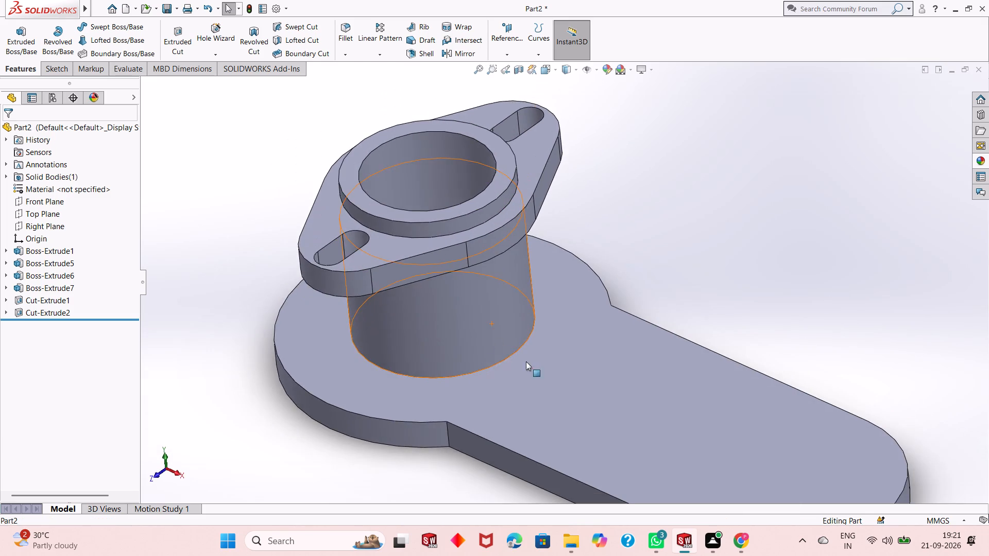
scroll(526, 361, "up", 1)
middle_click_drag(557, 378, 598, 419)
middle_click_drag(593, 421, 555, 444)
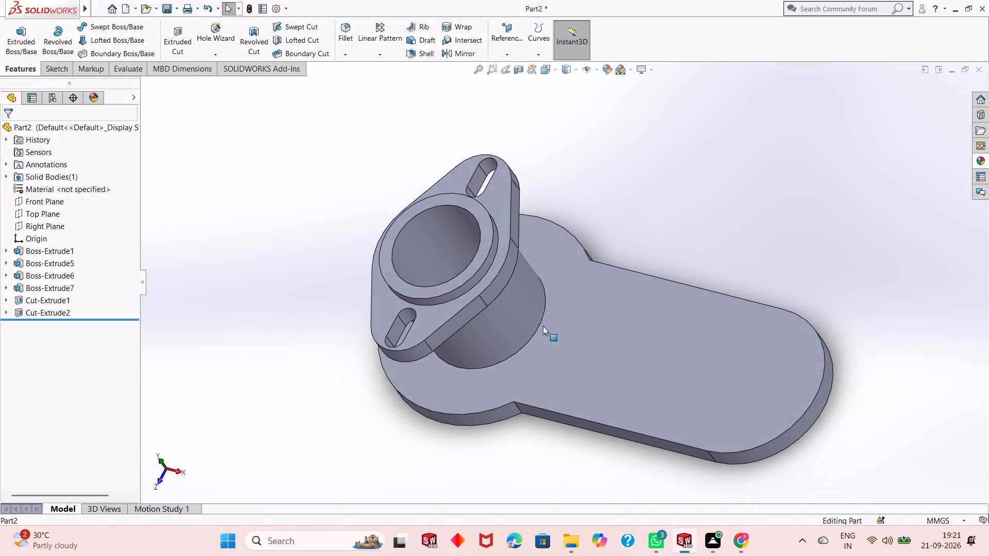
scroll(540, 306, "down", 2)
middle_click_drag(548, 321, 583, 332)
scroll(527, 324, "up", 5)
middle_click_drag(619, 350, 583, 274)
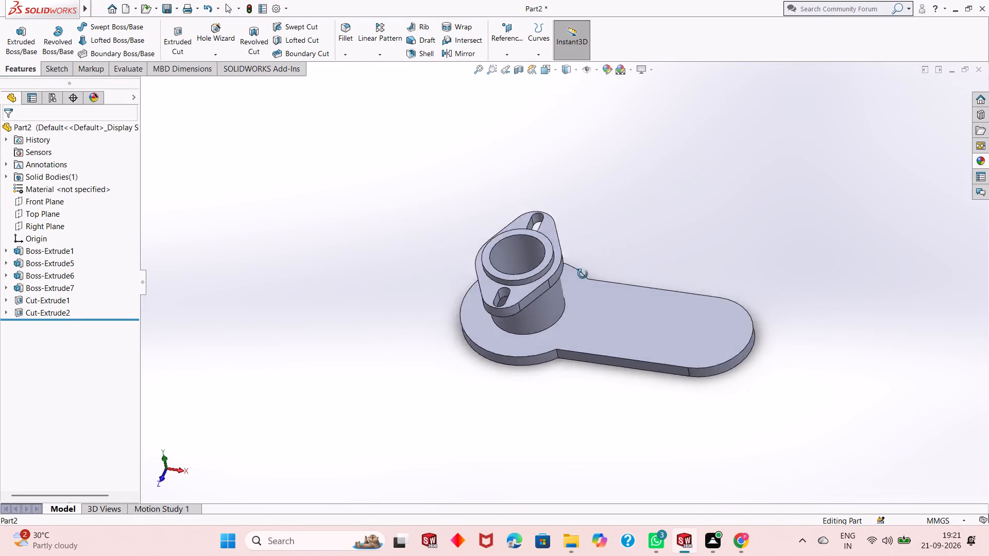
middle_click_drag(583, 274, 591, 318)
scroll(594, 301, "down", 2)
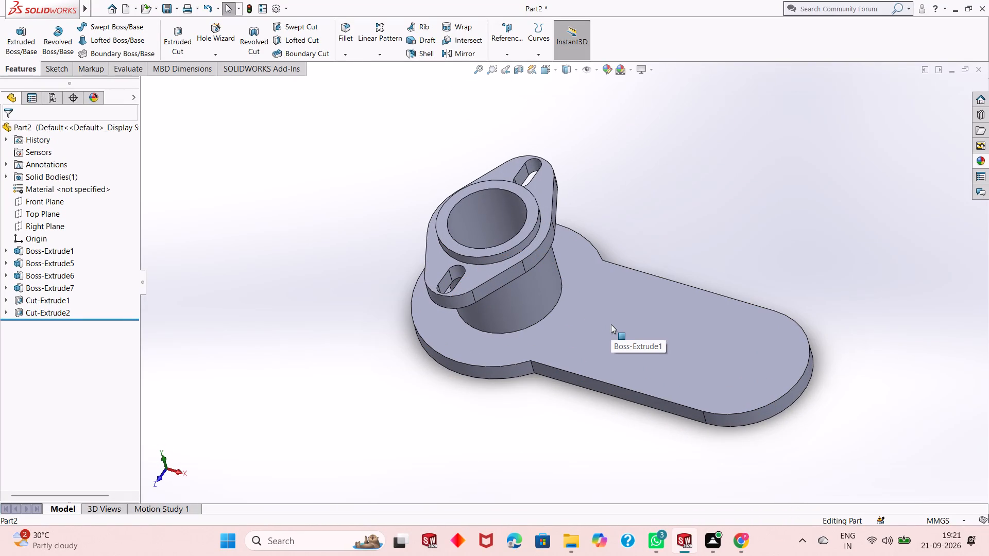
Start a sketch on the base plate's top face and draw a circle about 52 mm in diameter, centred about 116 mm horizontally from the origin.
left_click(644, 336)
left_click(692, 303)
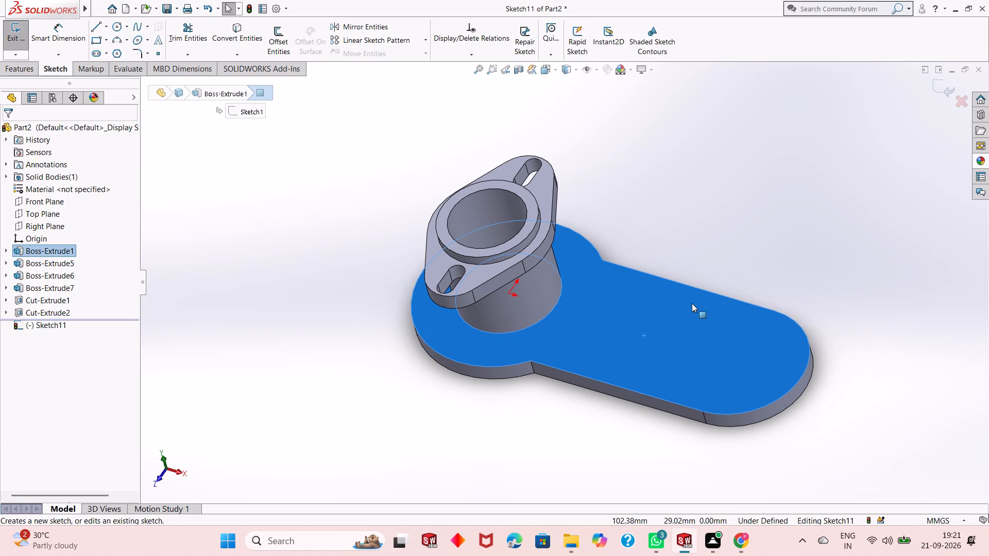
key("ctrl+8")
key("Escape")
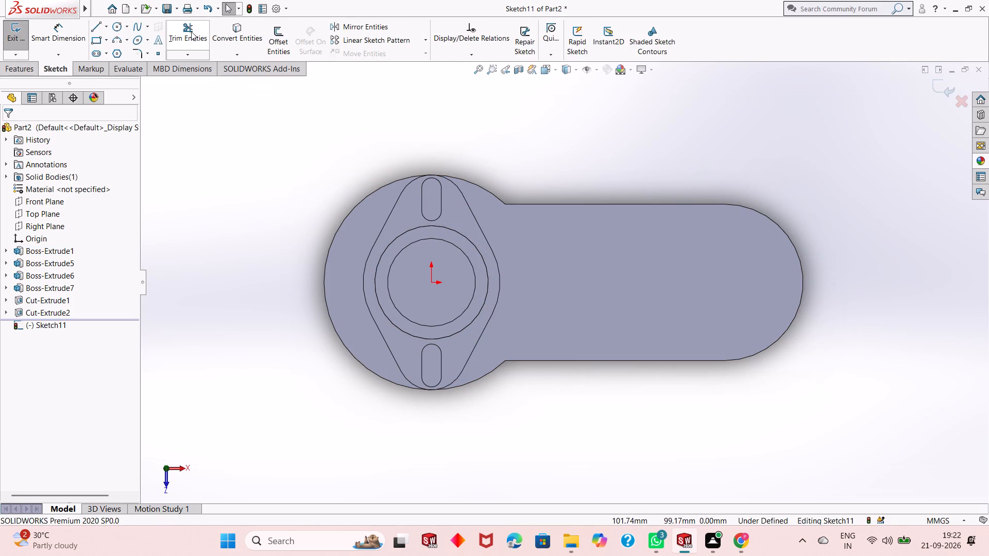
left_click(117, 27)
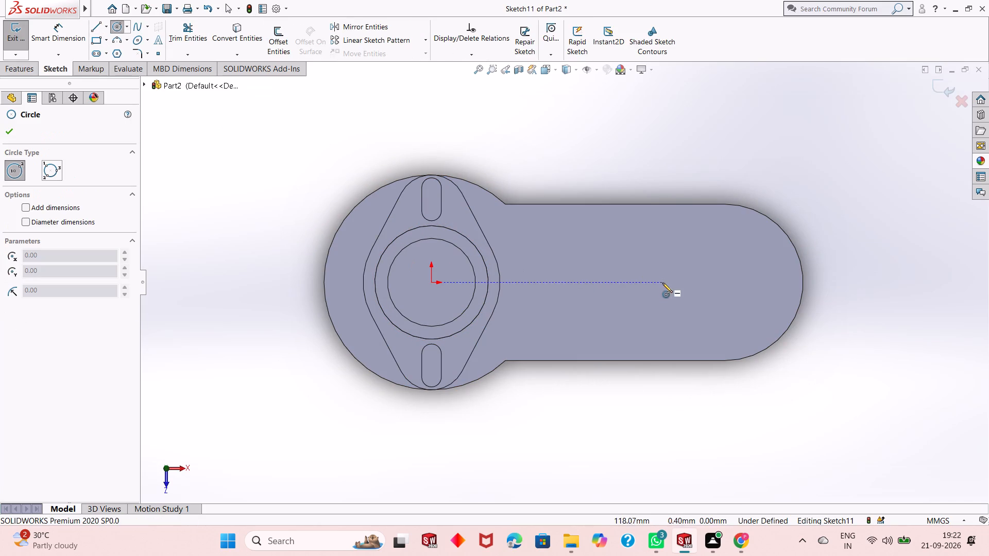
left_click(659, 281)
left_click(697, 248)
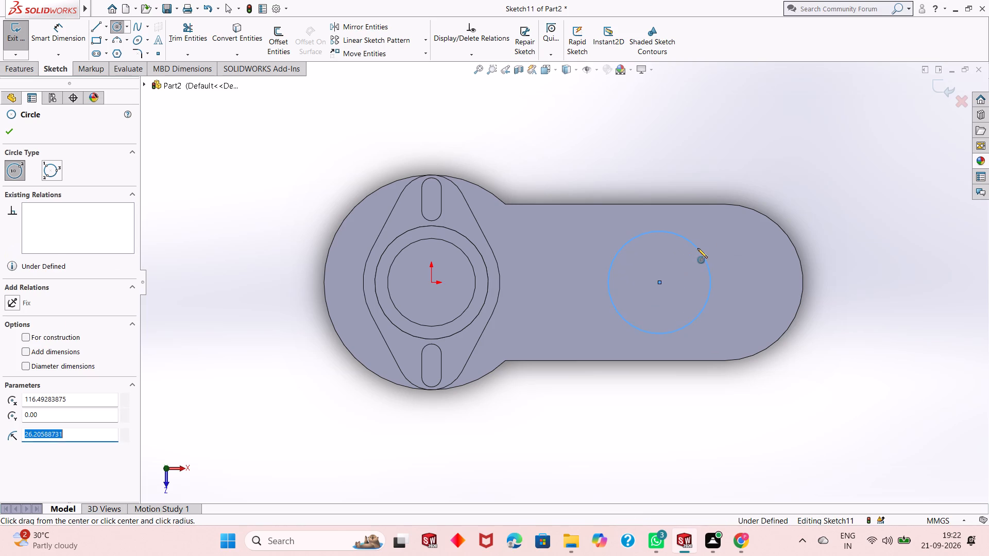
right_click(697, 248)
left_click(728, 257)
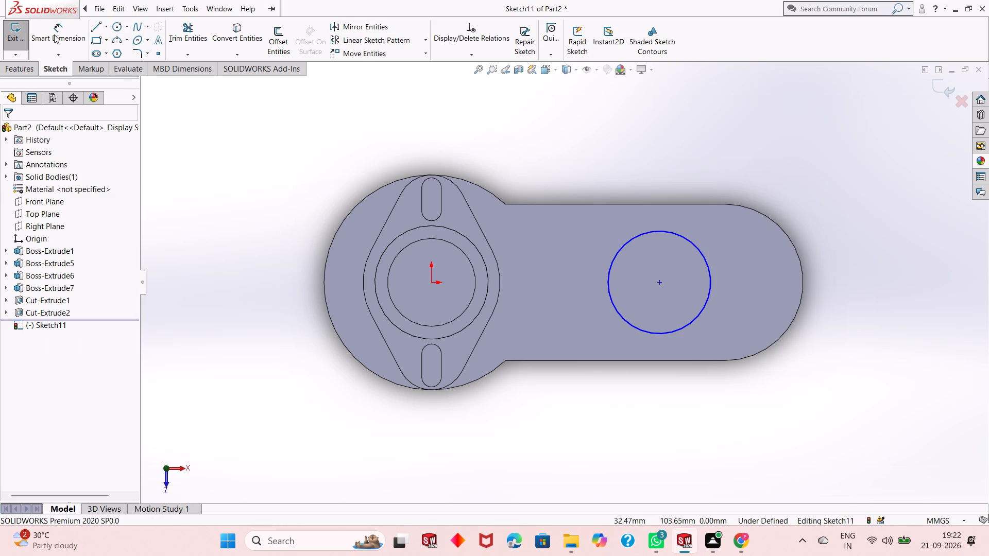
Dimension the new circle's diameter as 42 mm.
left_click(54, 34)
left_click(648, 231)
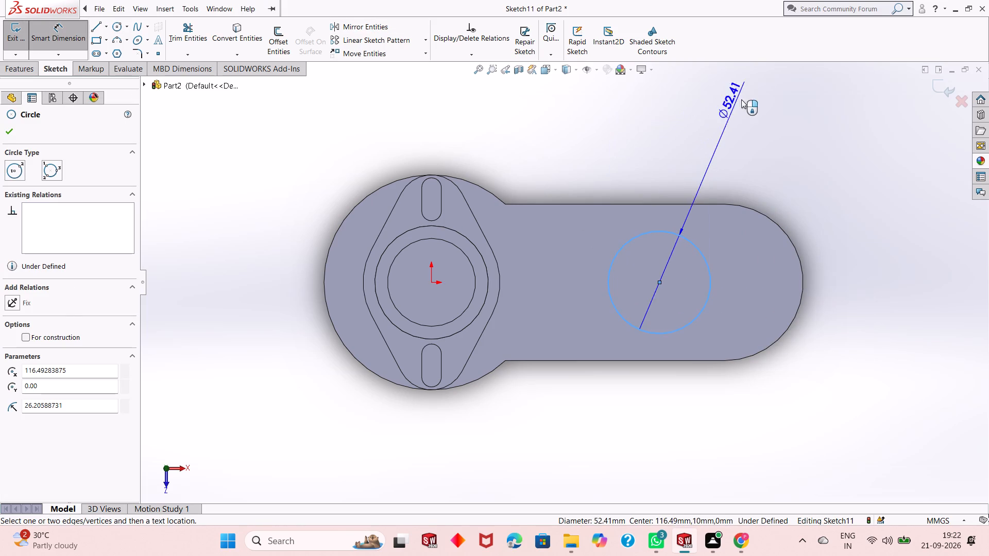
left_click(746, 97)
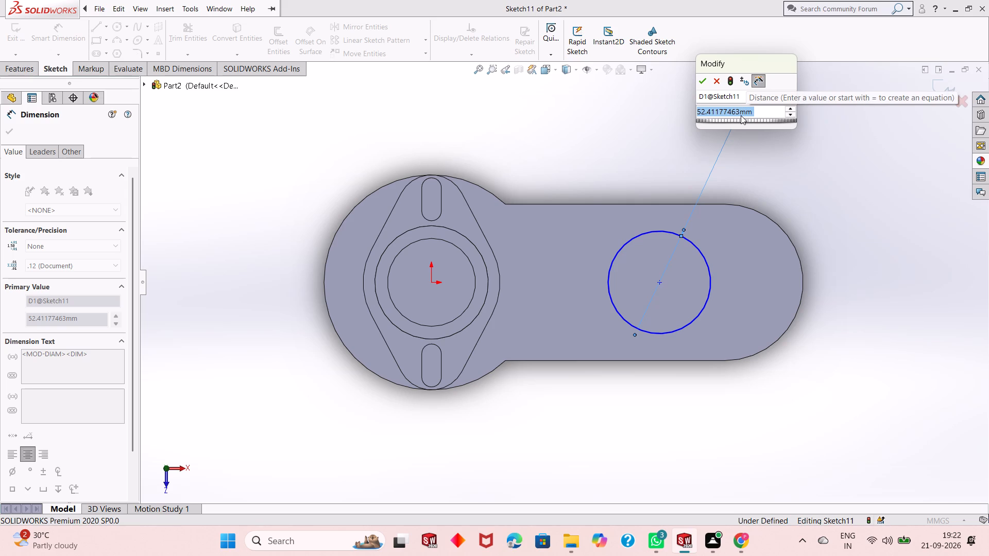
type("42")
key("Return")
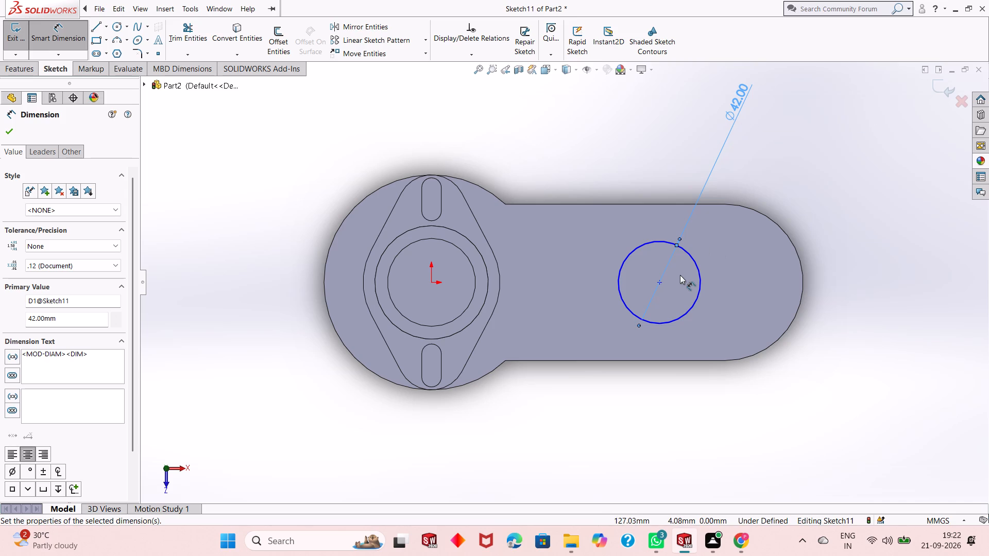
Dimension the horizontal distance from the origin to the circle's centre as 120 mm.
left_click(656, 281)
left_click(430, 283)
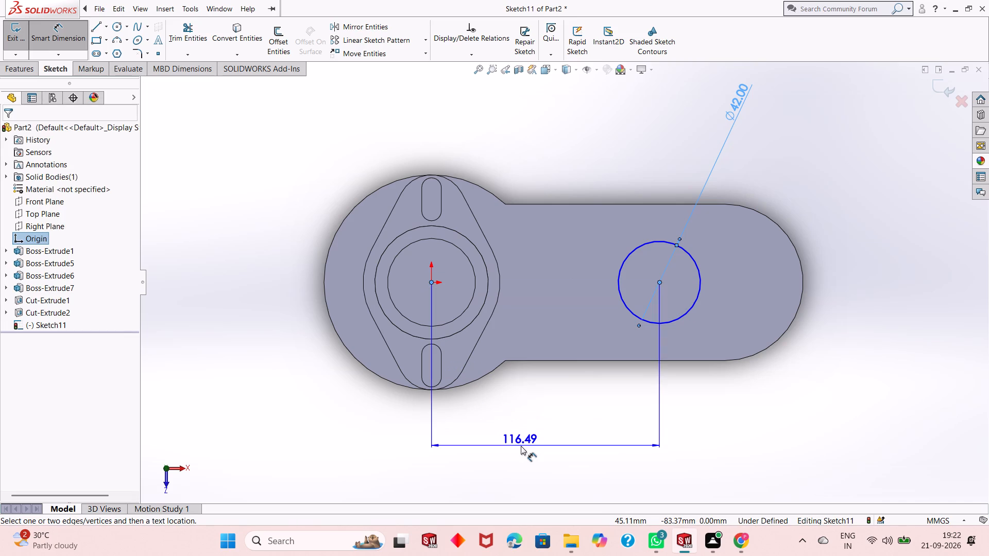
left_click(521, 446)
type("120")
key("Return")
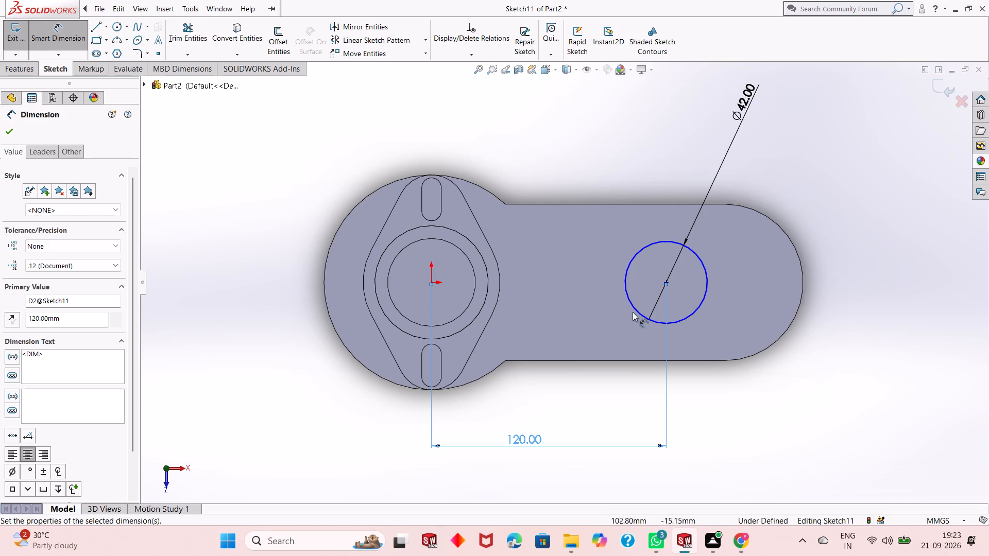
middle_click_drag(618, 326, 620, 187)
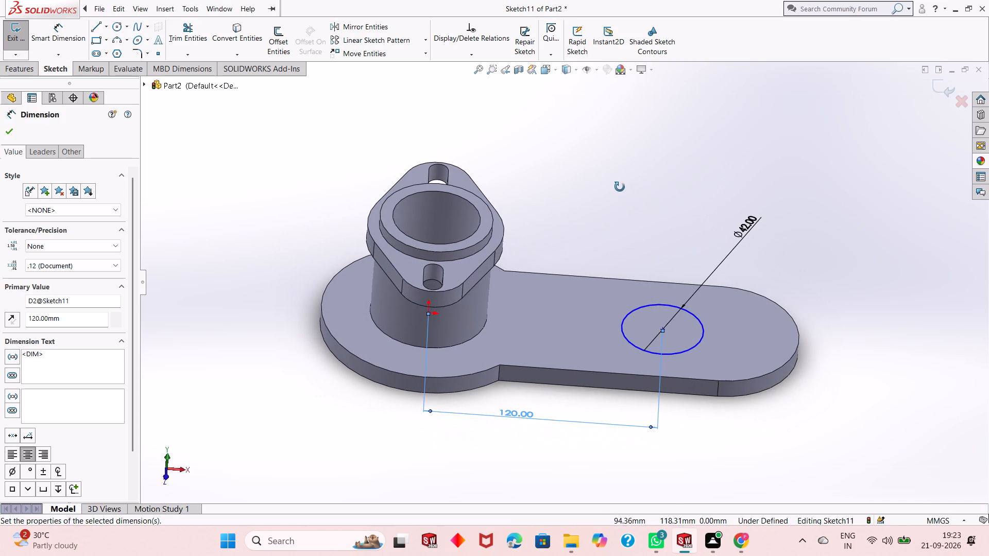
middle_click_drag(620, 187, 623, 300)
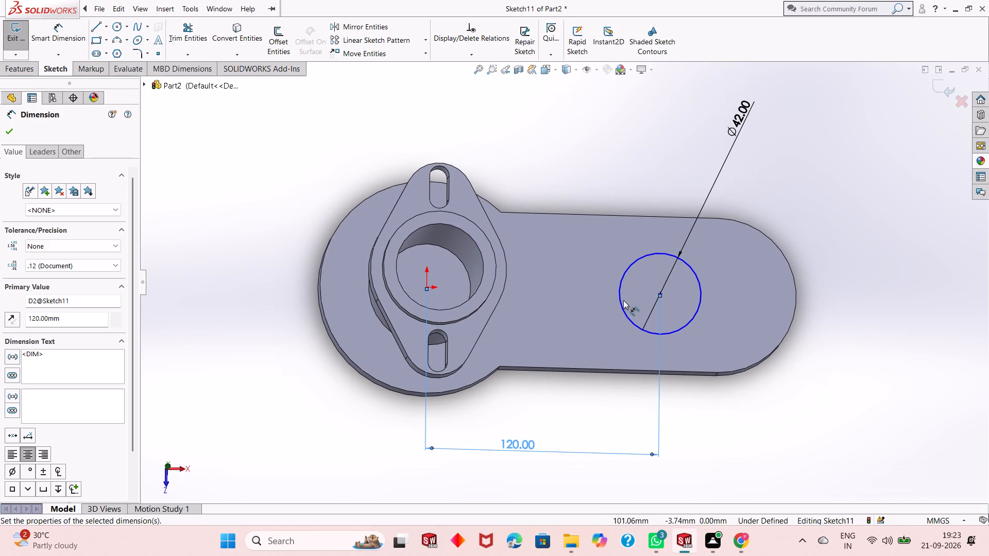
left_click(7, 131)
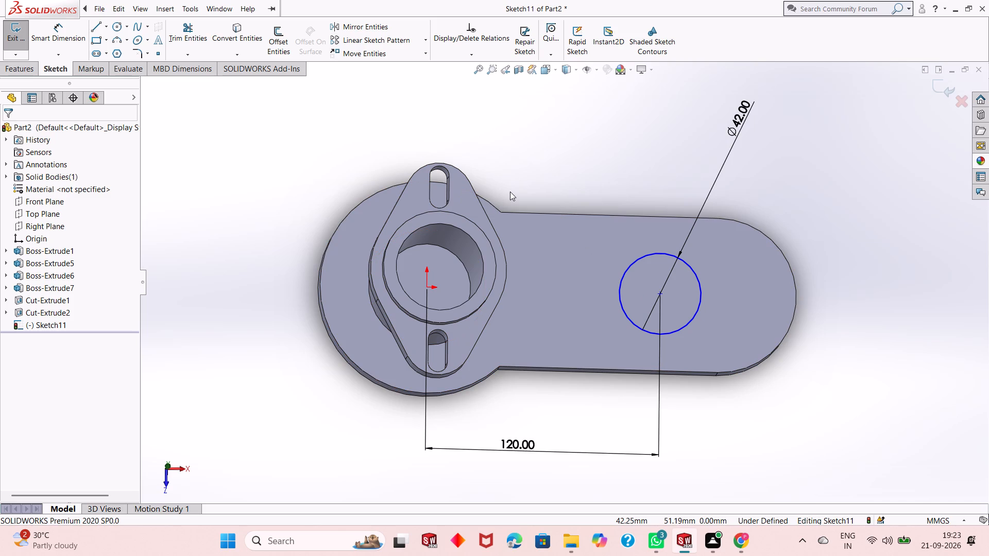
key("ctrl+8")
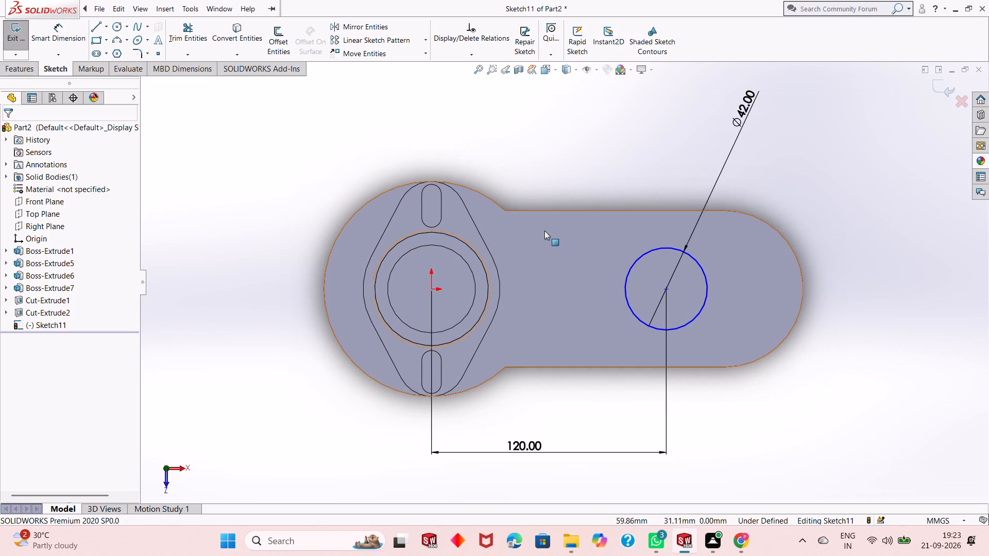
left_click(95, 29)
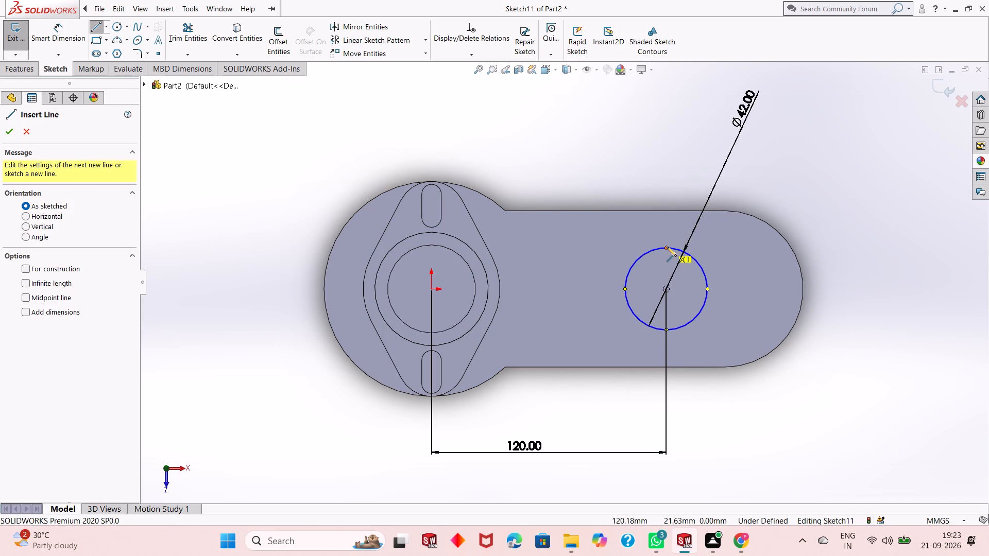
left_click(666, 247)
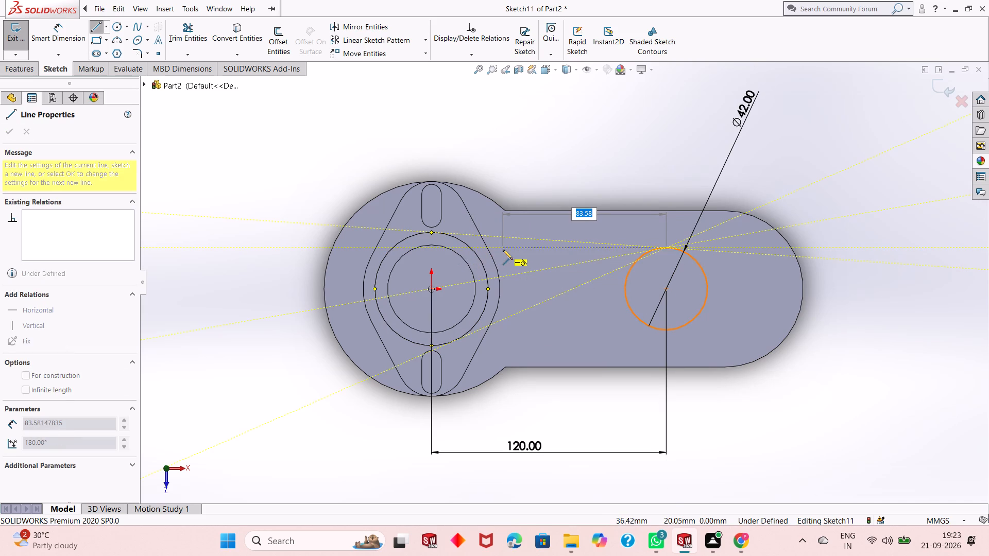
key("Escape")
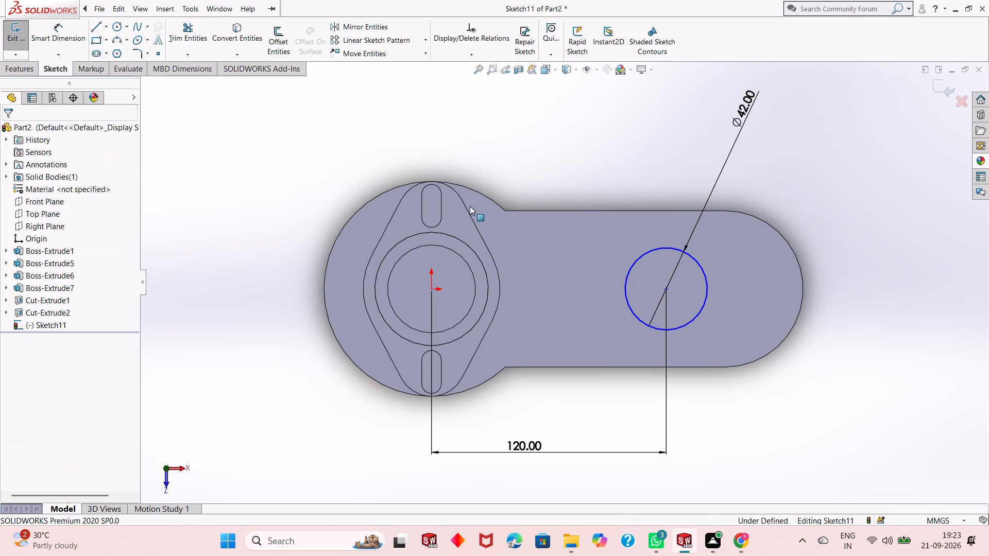
Sketch a corner rectangle about 104 mm by 42 mm, spanning from the circle's vertical diameter back into the boss footprint.
left_click(98, 42)
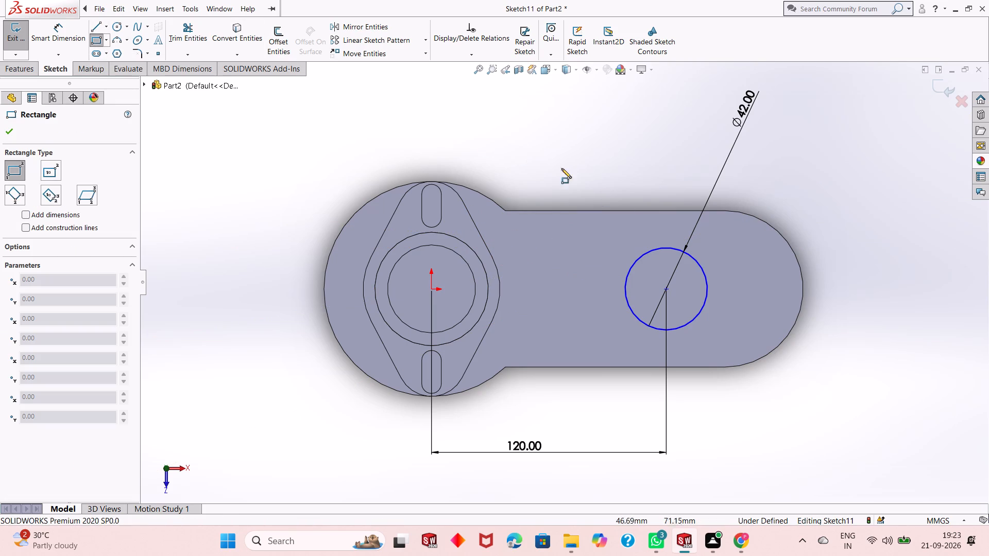
left_click(665, 250)
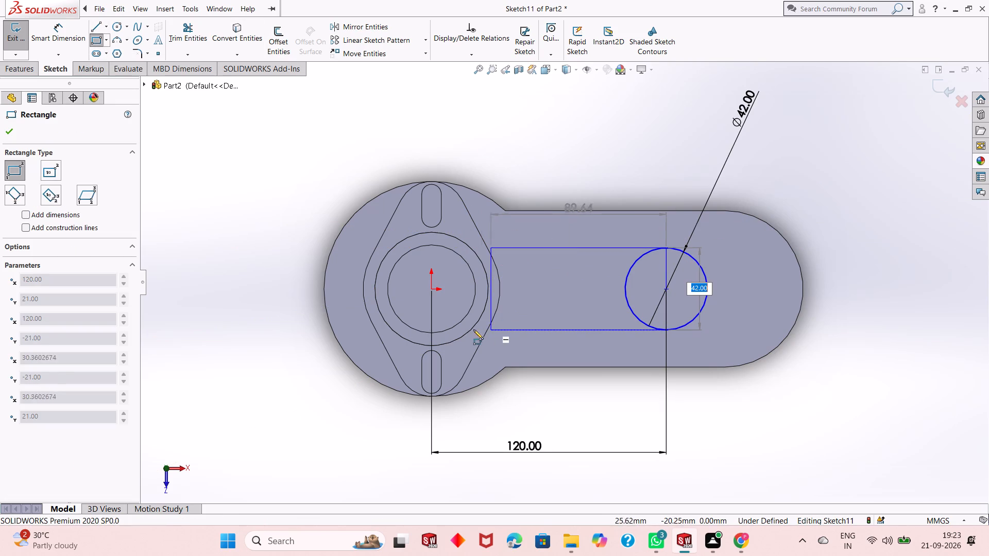
left_click(463, 329)
middle_click_drag(507, 349, 508, 333)
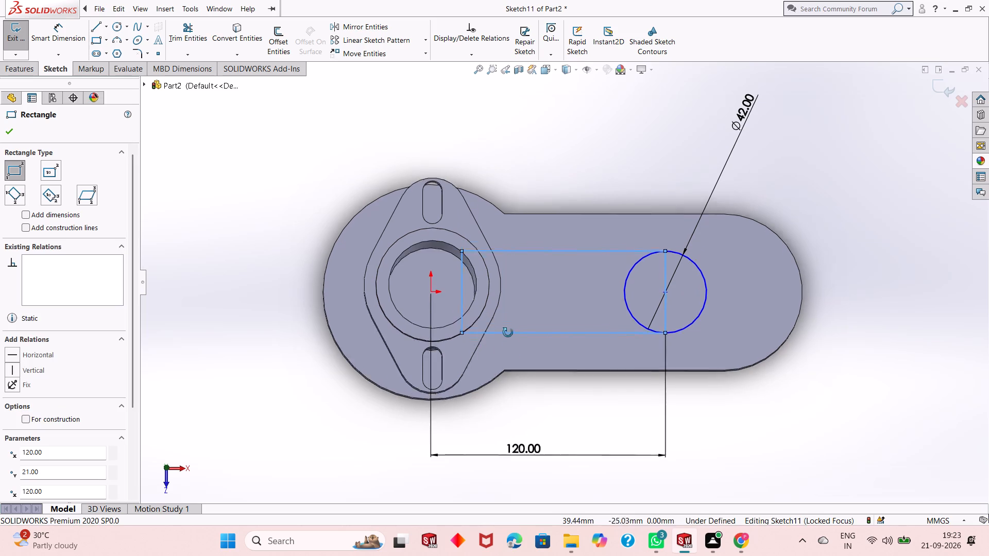
middle_click_drag(508, 333, 509, 165)
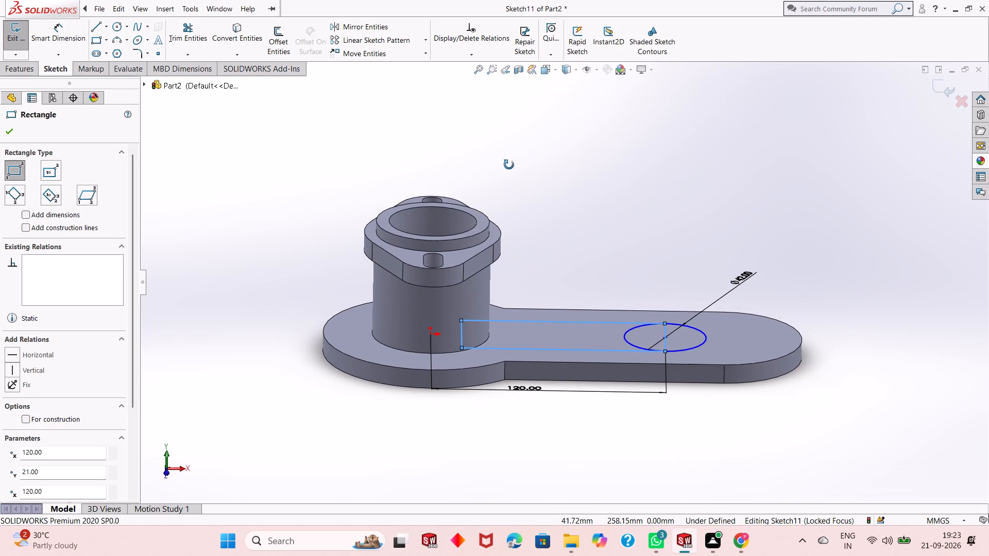
middle_click_drag(509, 165, 507, 178)
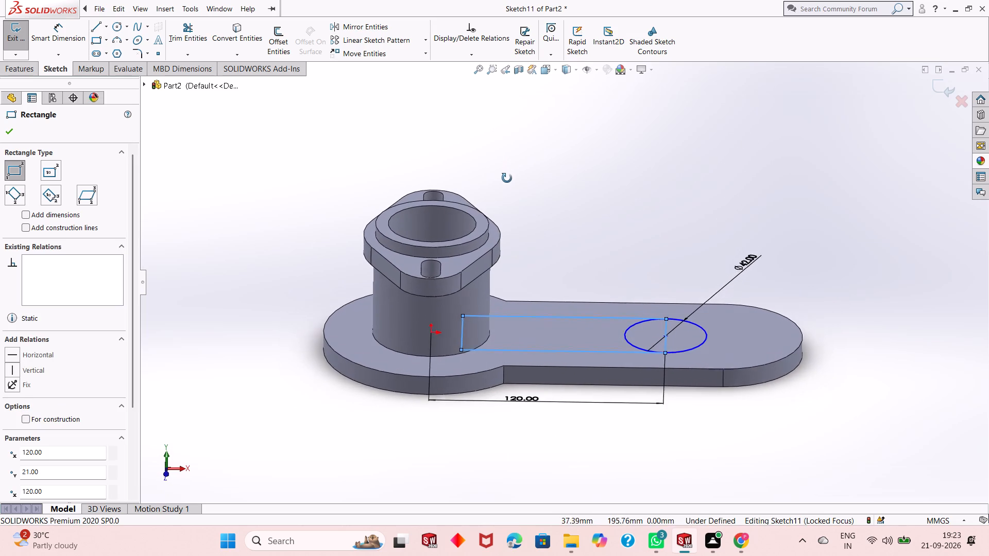
middle_click_drag(507, 178, 505, 185)
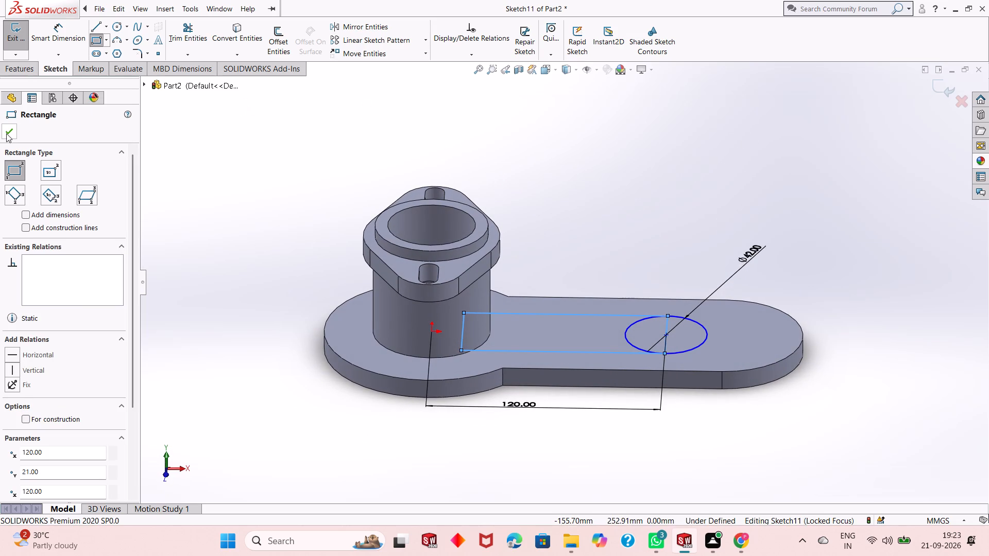
left_click(6, 133)
middle_click_drag(468, 268, 480, 321)
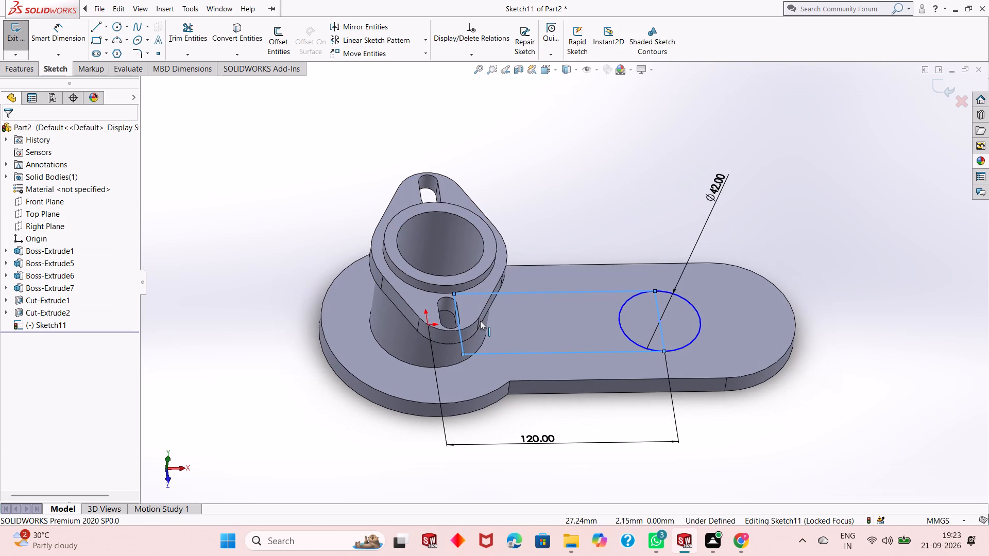
Dimension the rectangle's horizontal length as 110 mm.
key("ctrl+8")
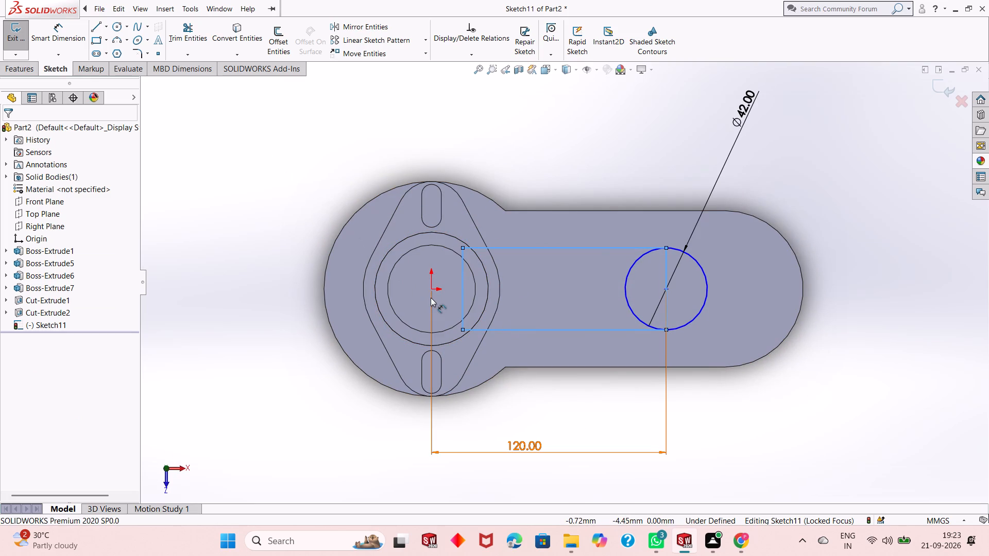
left_click(75, 36)
left_click(550, 332)
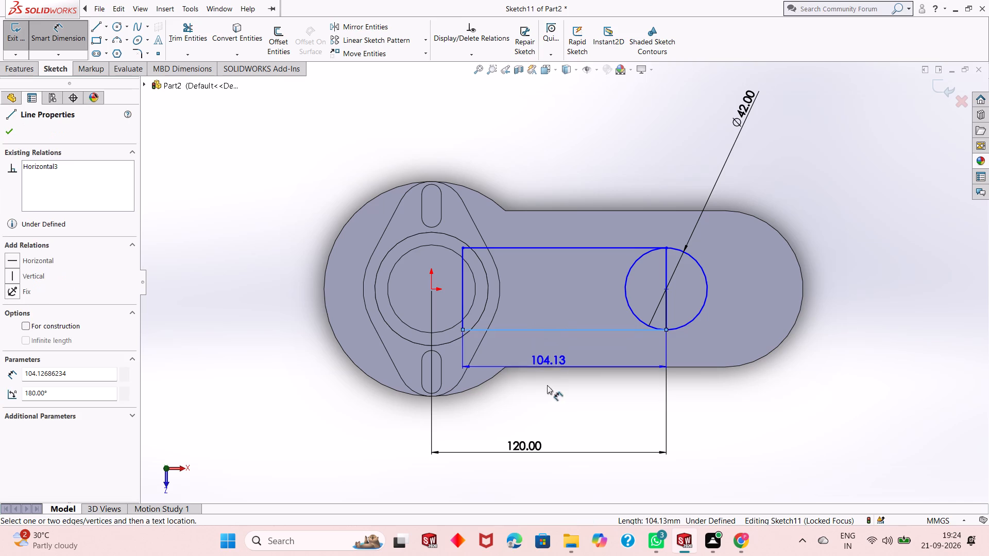
left_click(547, 390)
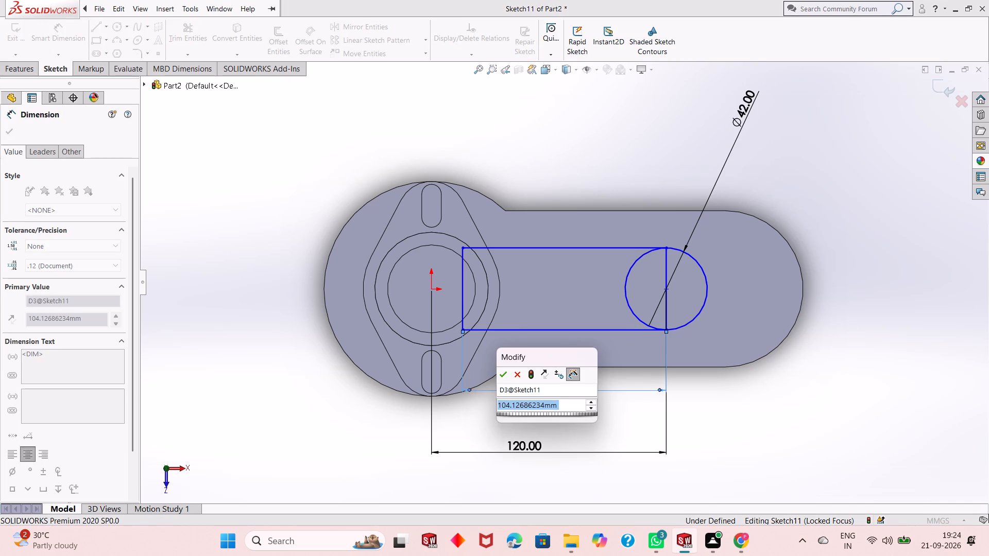
type("110")
key("Return")
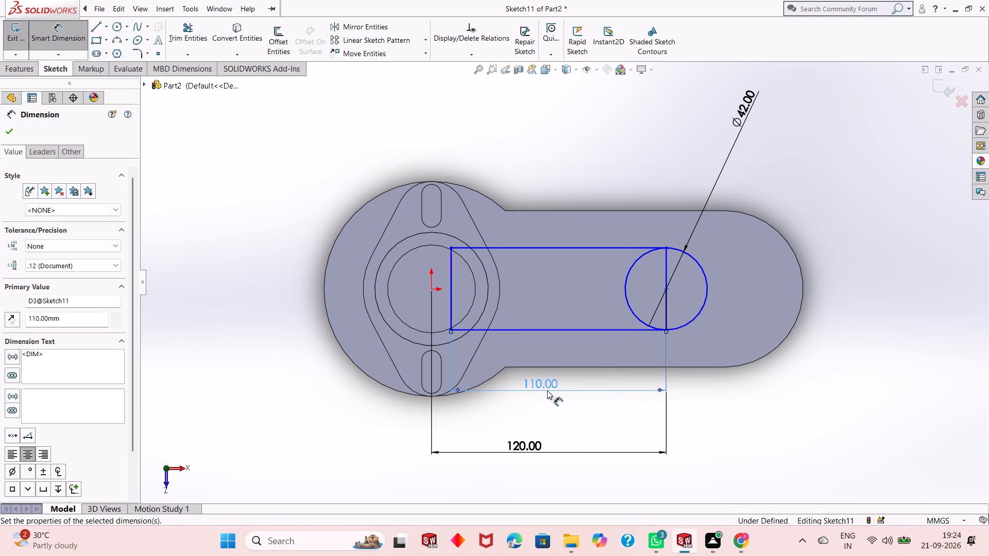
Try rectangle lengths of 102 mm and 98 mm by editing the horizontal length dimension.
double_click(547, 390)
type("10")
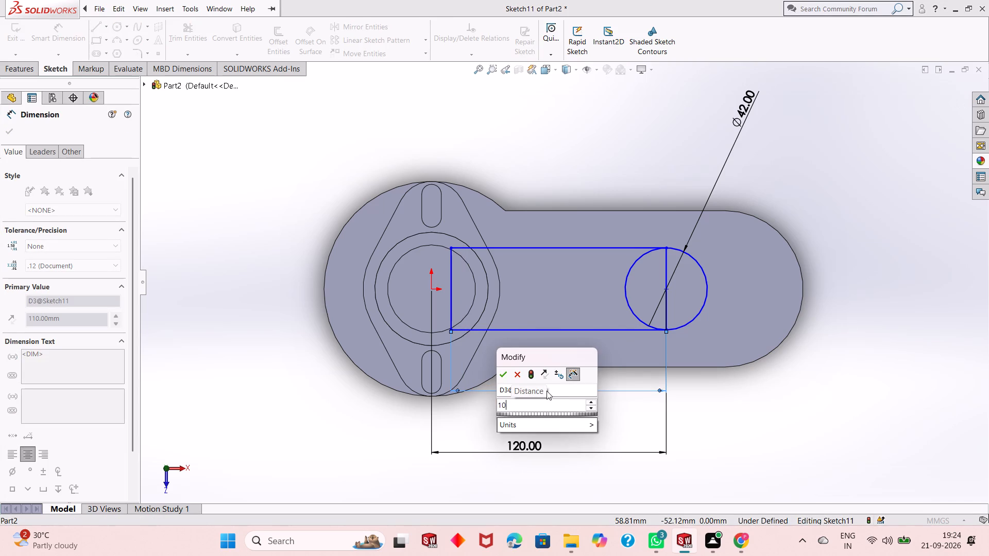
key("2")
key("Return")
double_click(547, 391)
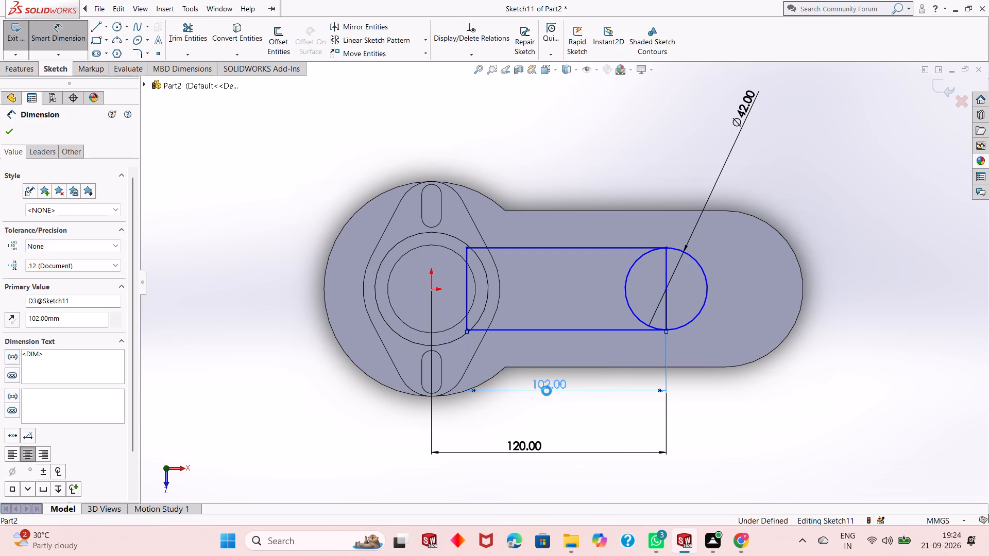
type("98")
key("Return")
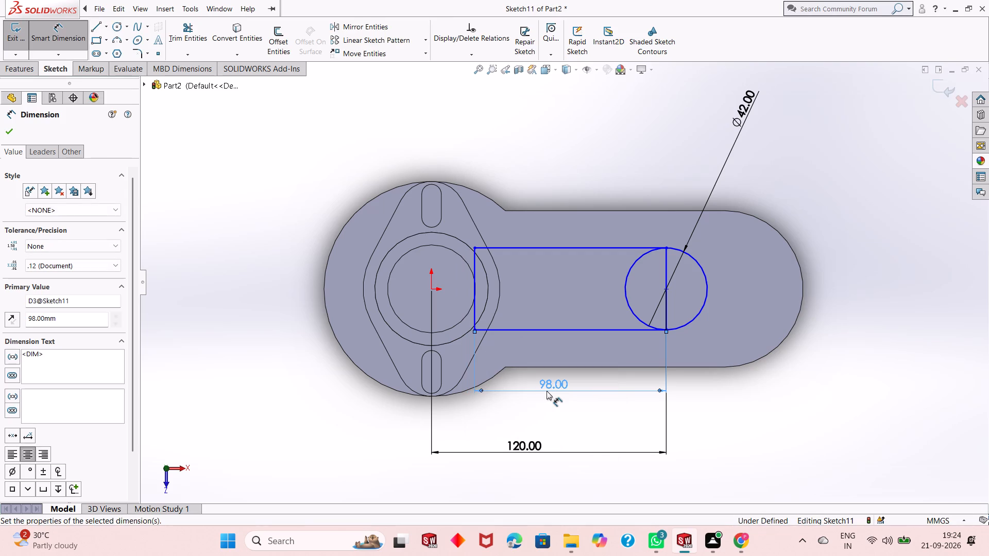
Set the rectangle's horizontal length to 95 mm.
triple_click(547, 391)
type("95")
key("Return")
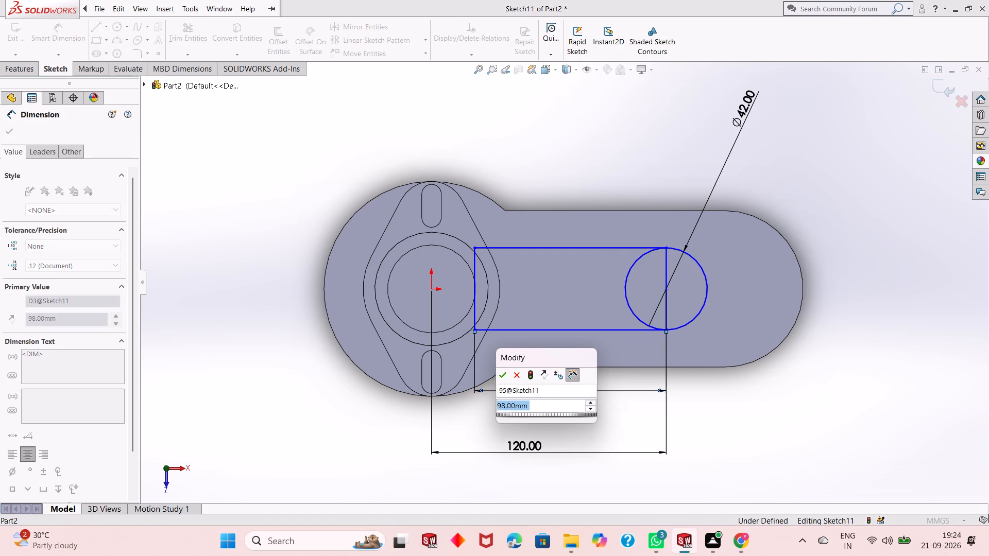
type("95")
key("Return")
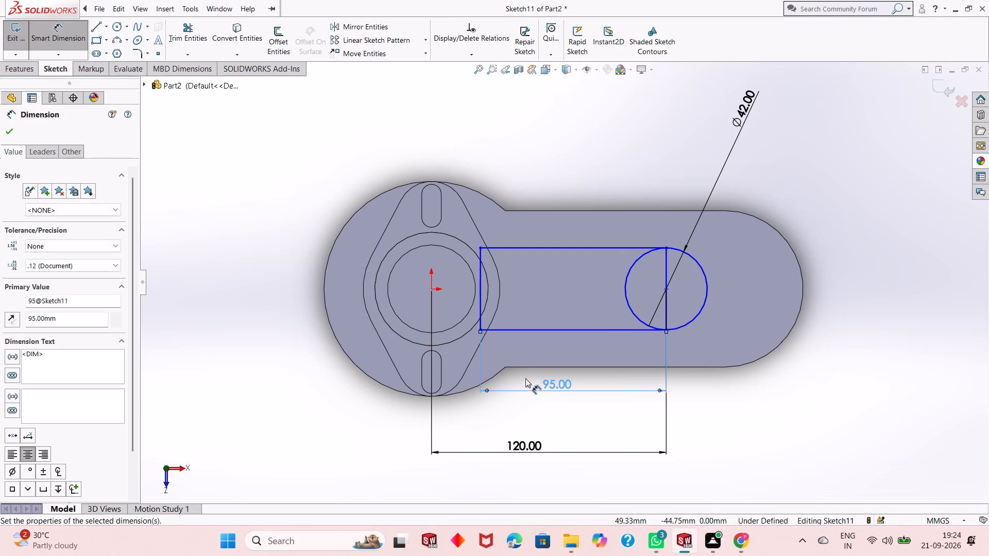
Set the rectangle's horizontal length to 100 mm.
middle_click_drag(522, 380, 515, 210)
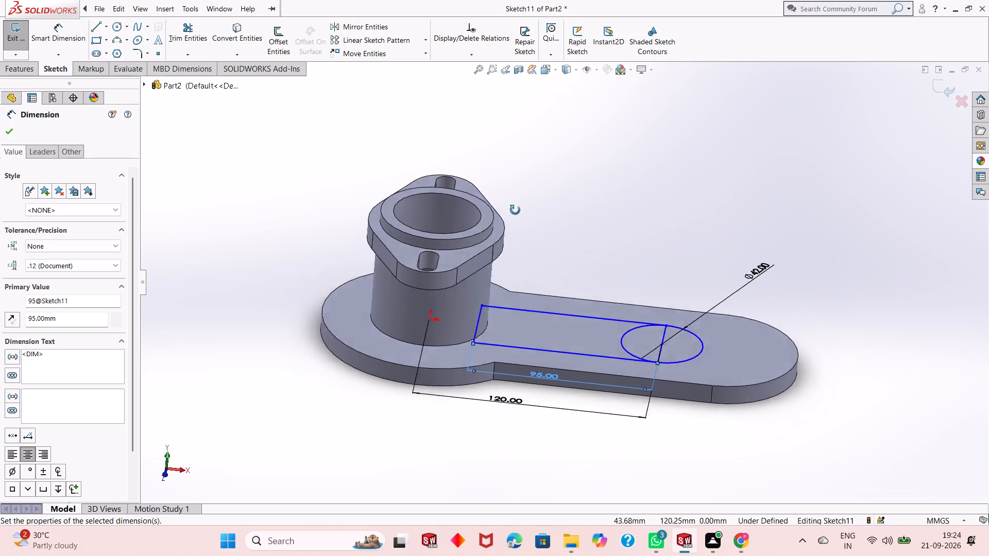
middle_click_drag(515, 210, 506, 281)
scroll(504, 331, "down", 4)
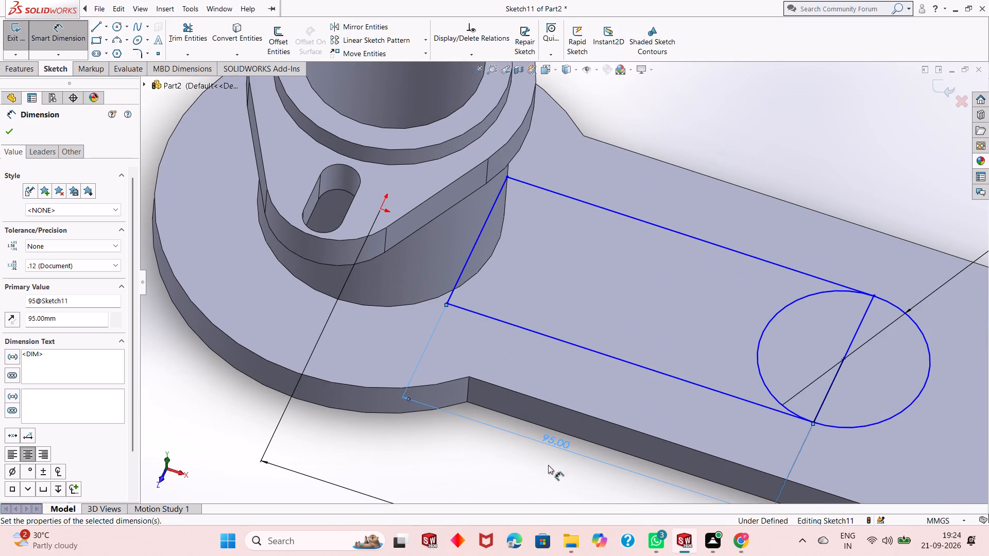
double_click(558, 448)
type("100")
key("Return")
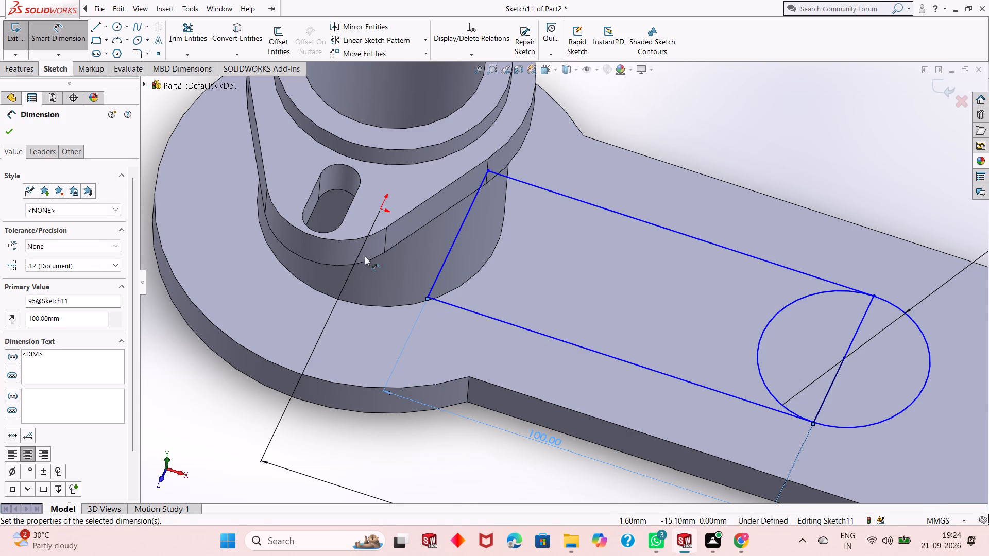
Dimension the rectangle's short edge inside the boss footprint as 42 mm.
middle_click_drag(455, 342, 356, 404)
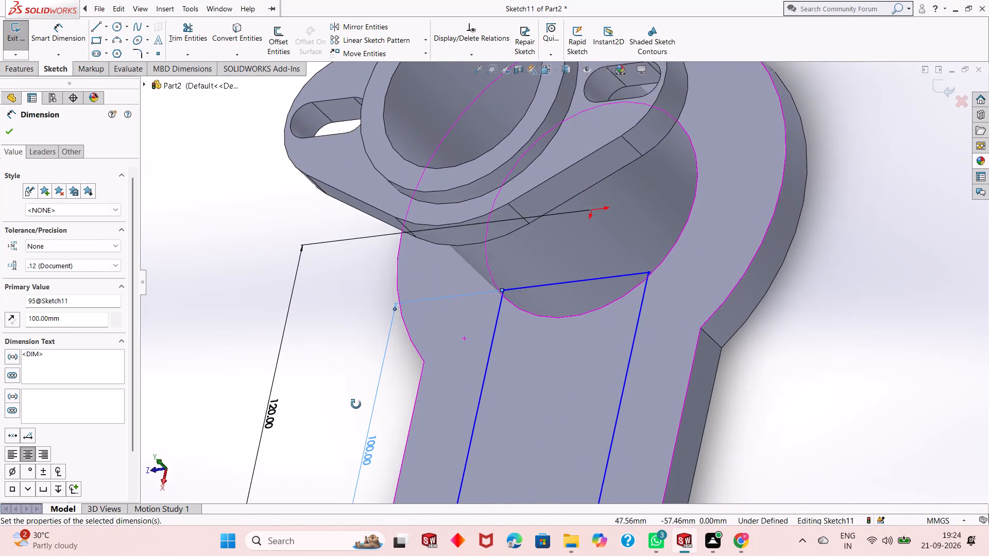
middle_click_drag(356, 404, 452, 372)
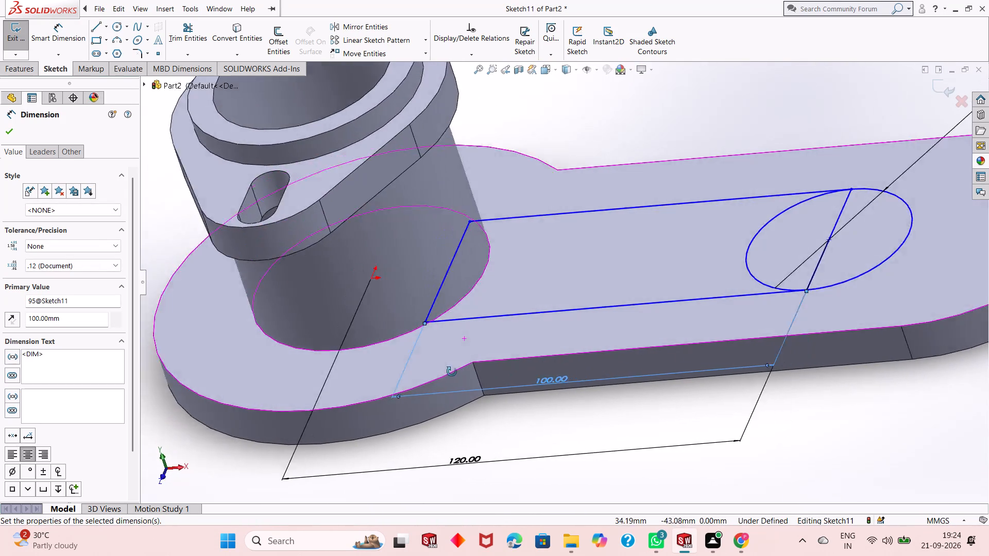
middle_click_drag(452, 372, 427, 375)
scroll(472, 294, "down", 3)
scroll(473, 342, "up", 5)
middle_click_drag(587, 297, 614, 357)
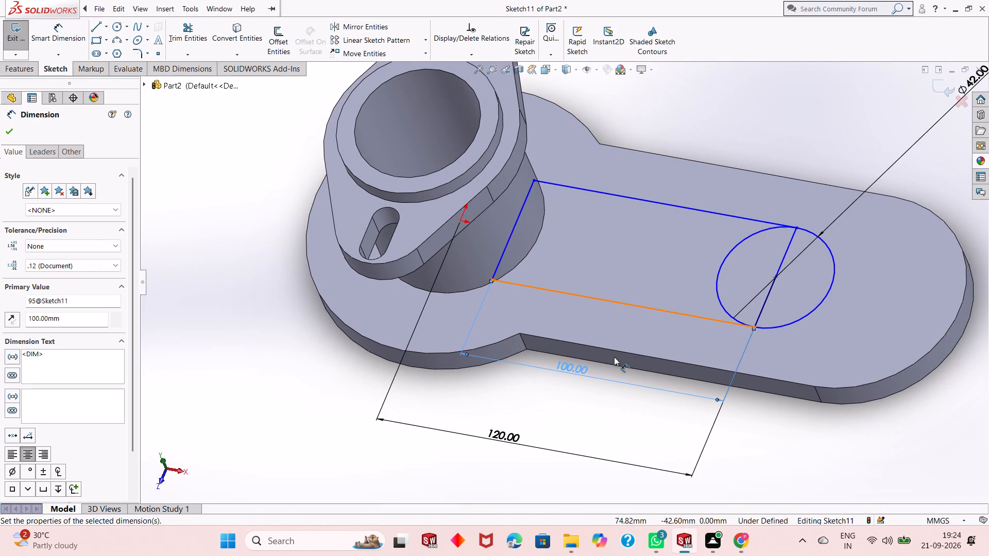
key("ctrl+8")
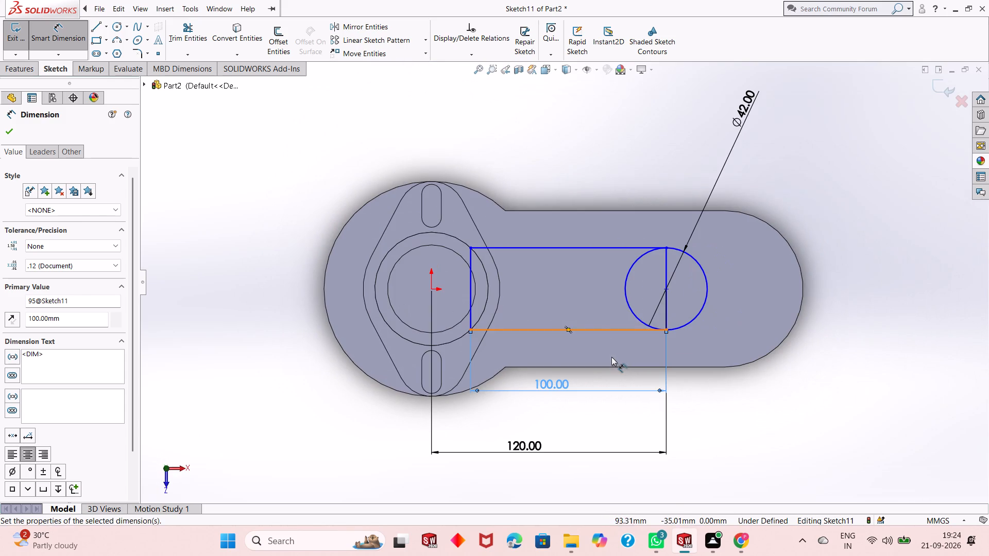
left_click(471, 290)
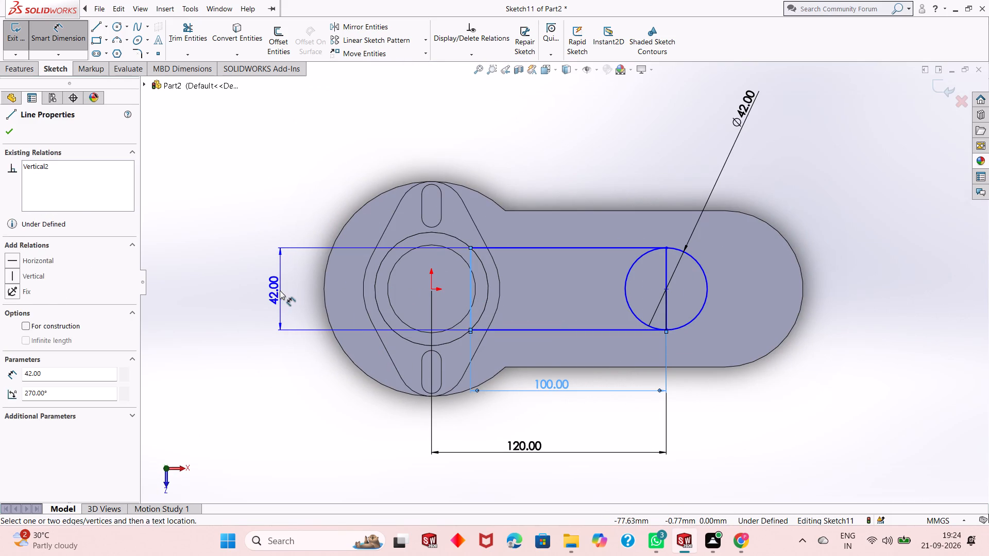
left_click(280, 290)
left_click(233, 272)
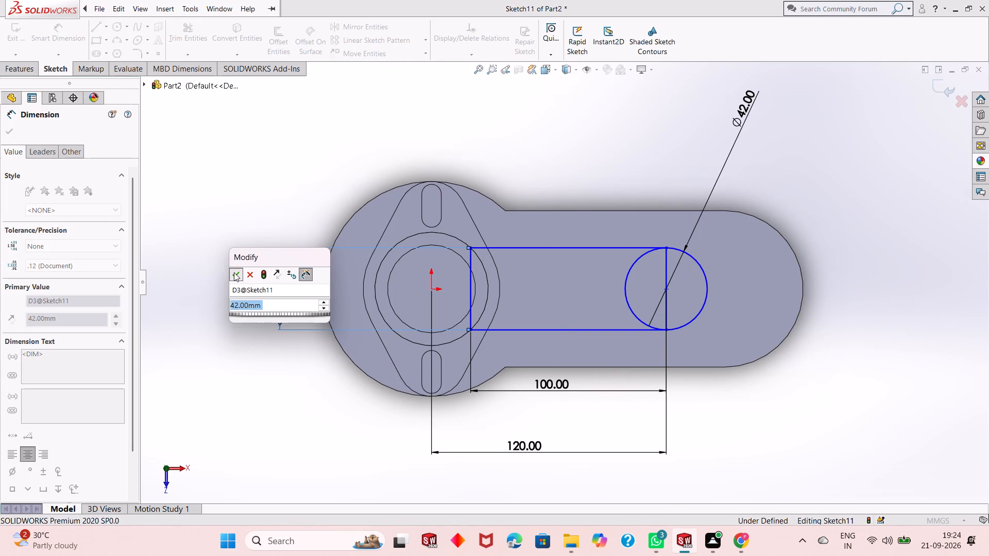
Trim away the vertical line across the circle and the circle's inner half, leaving a single round-ended outline.
left_click(171, 32)
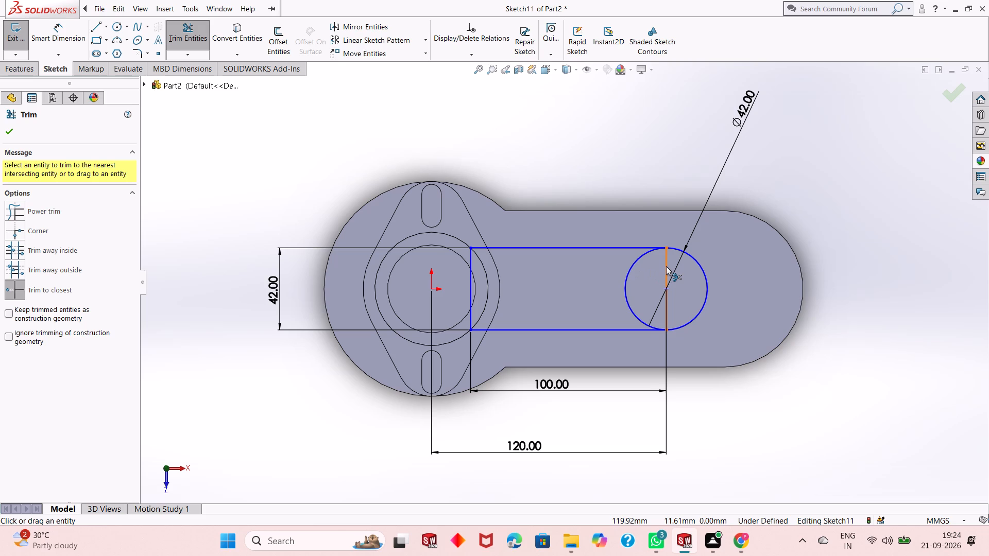
left_click(666, 266)
left_click(627, 287)
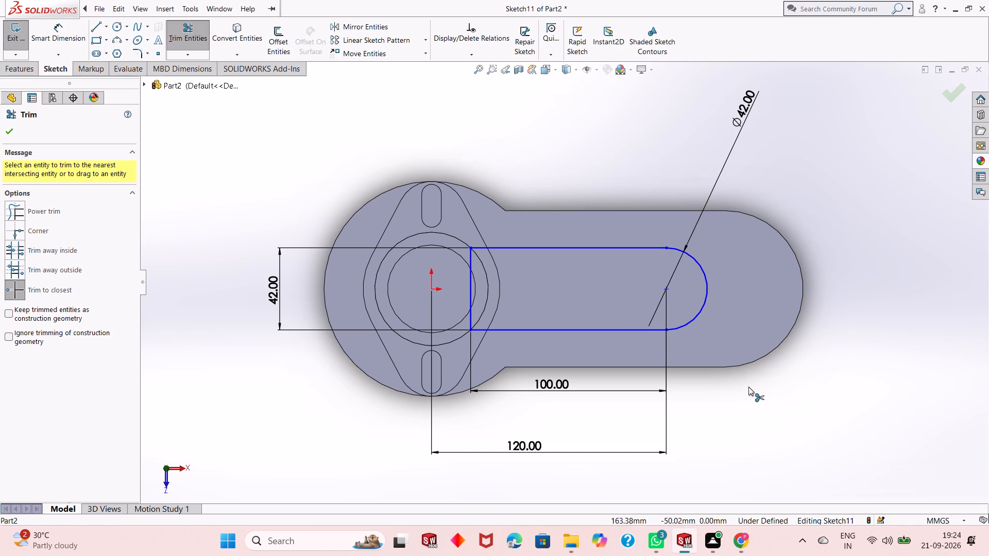
right_click(733, 393)
left_click(755, 425)
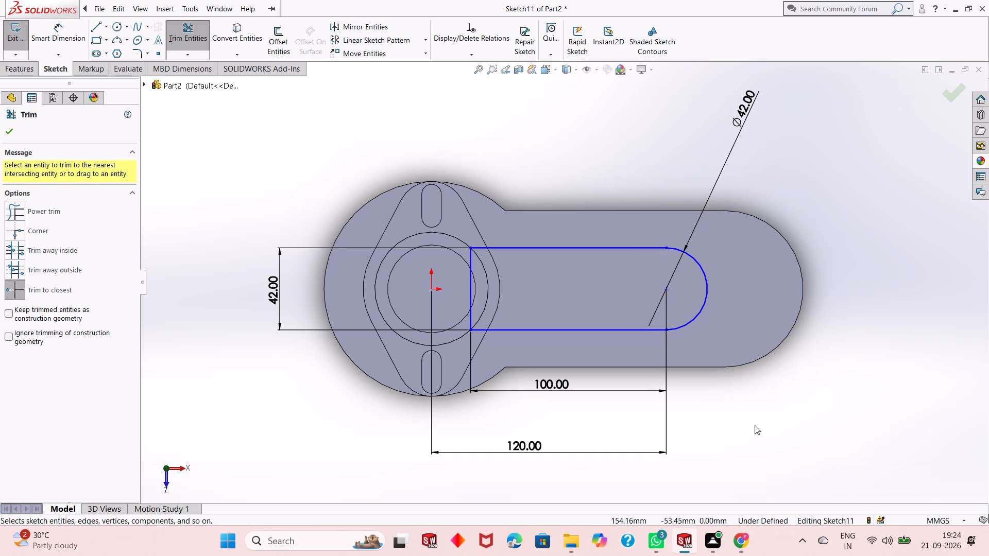
Dimension the horizontal distance from the origin to the profile's lower corner inside the boss as 20 mm.
left_click(54, 39)
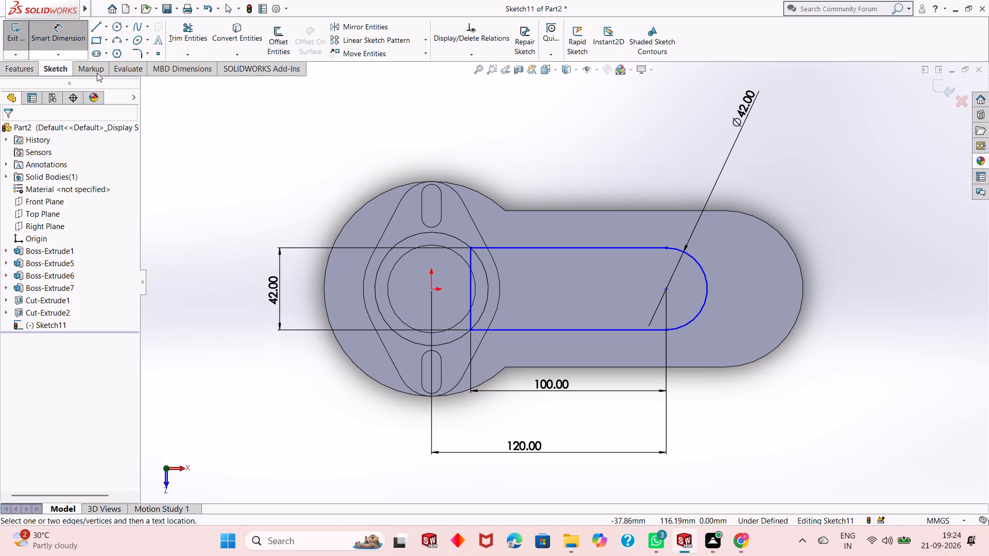
left_click(433, 291)
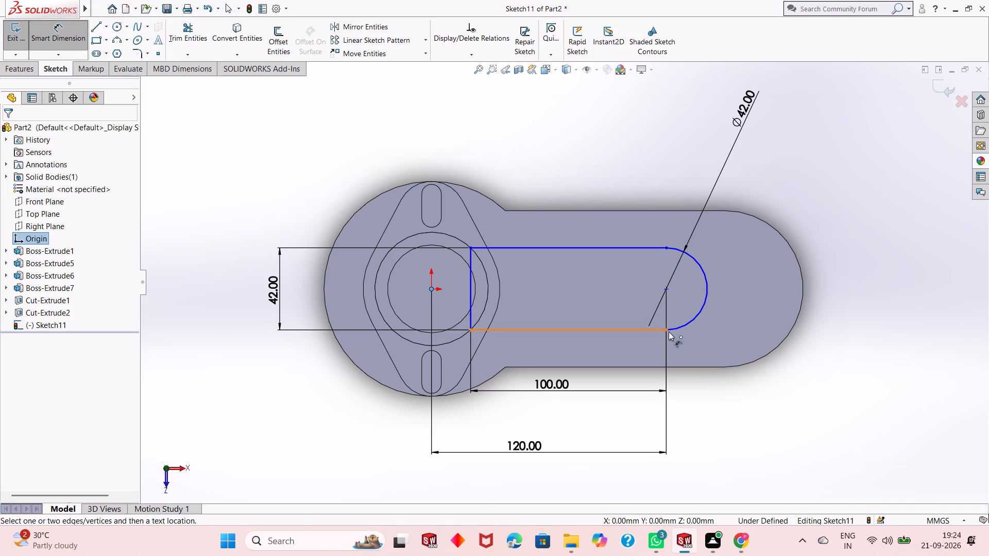
left_click(472, 329)
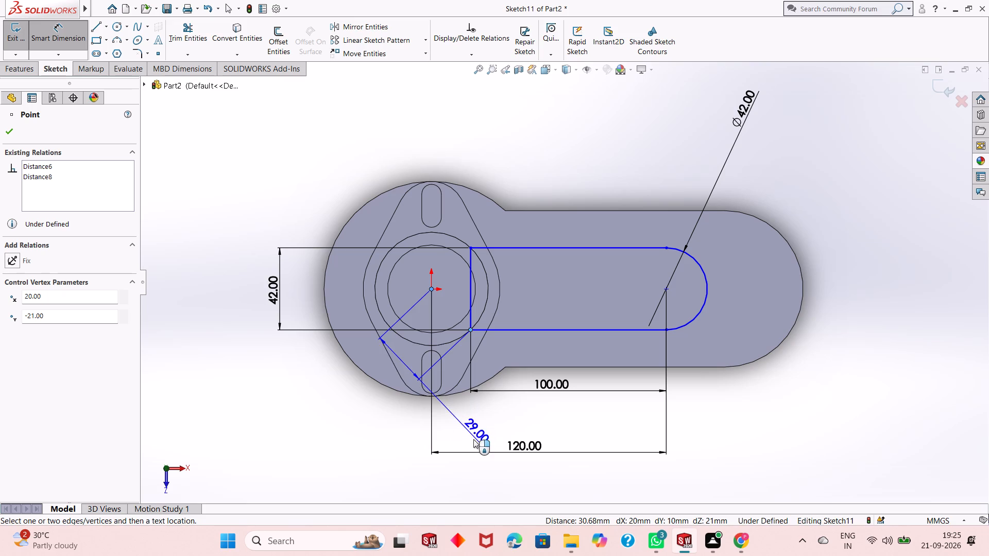
left_click(462, 411)
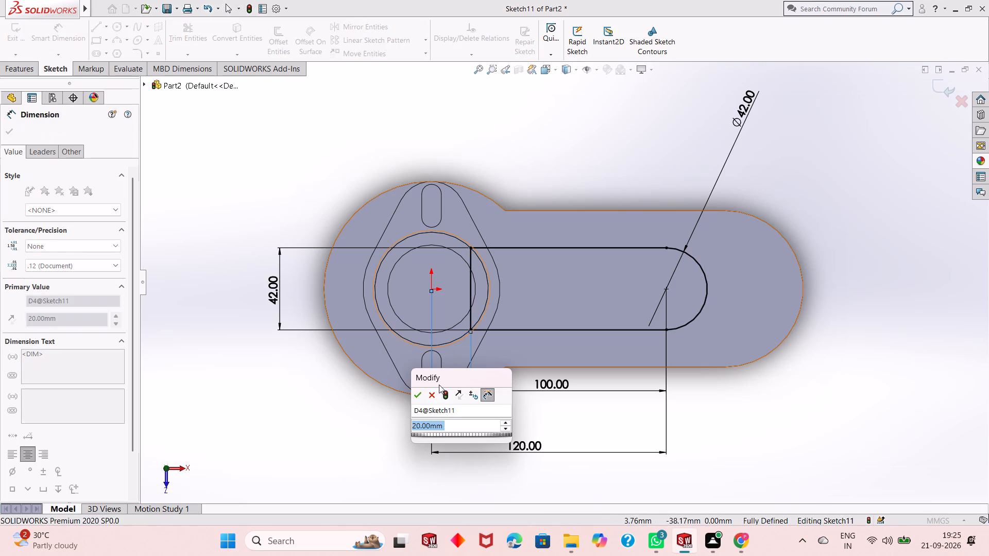
left_click(417, 397)
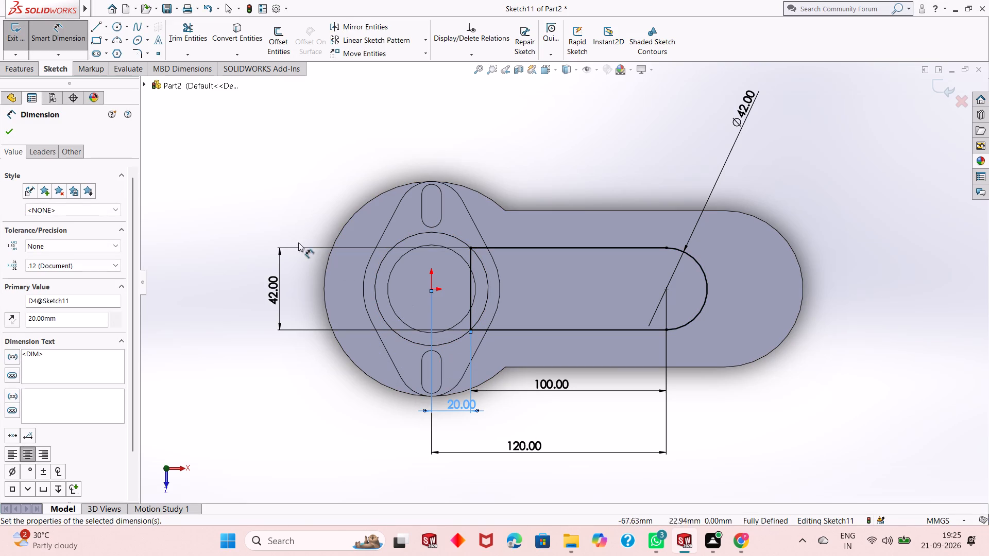
left_click(4, 133)
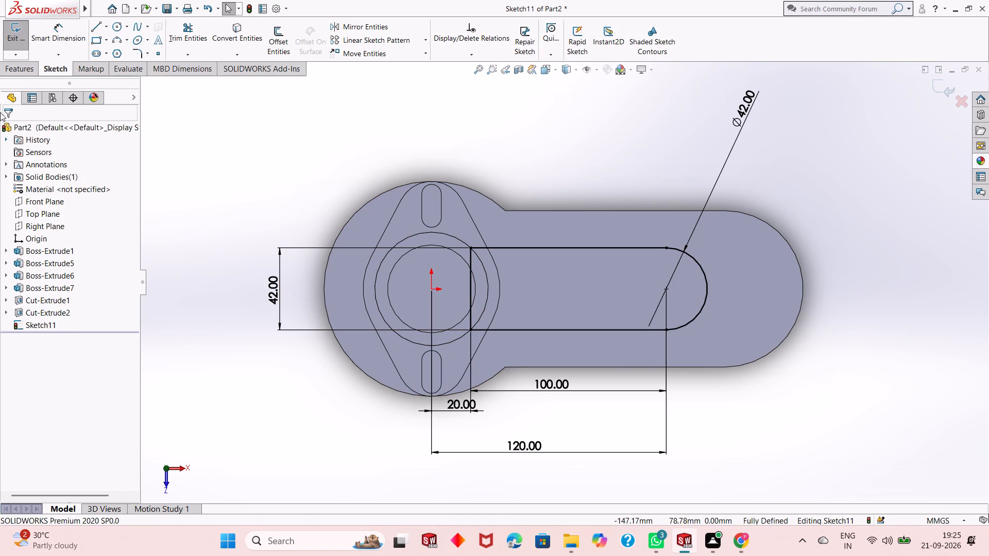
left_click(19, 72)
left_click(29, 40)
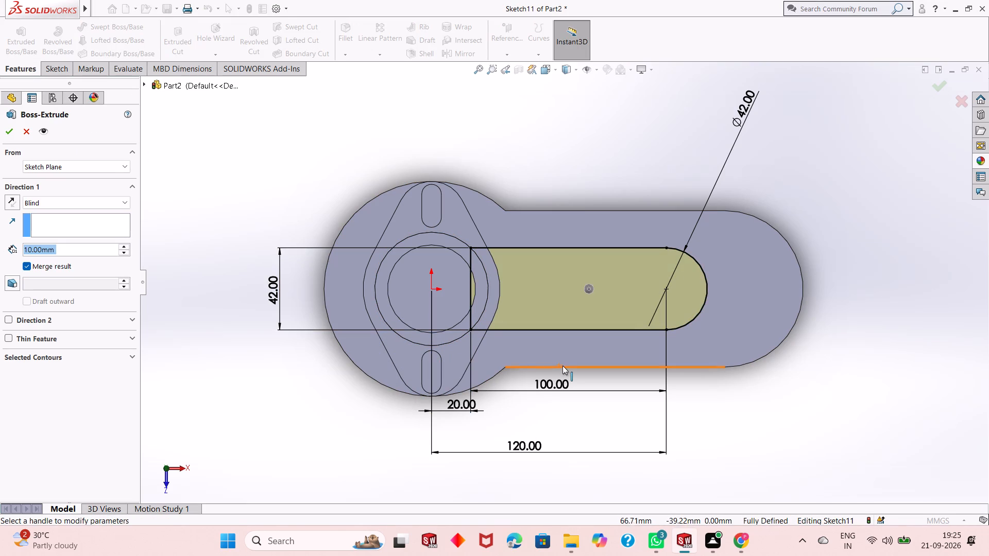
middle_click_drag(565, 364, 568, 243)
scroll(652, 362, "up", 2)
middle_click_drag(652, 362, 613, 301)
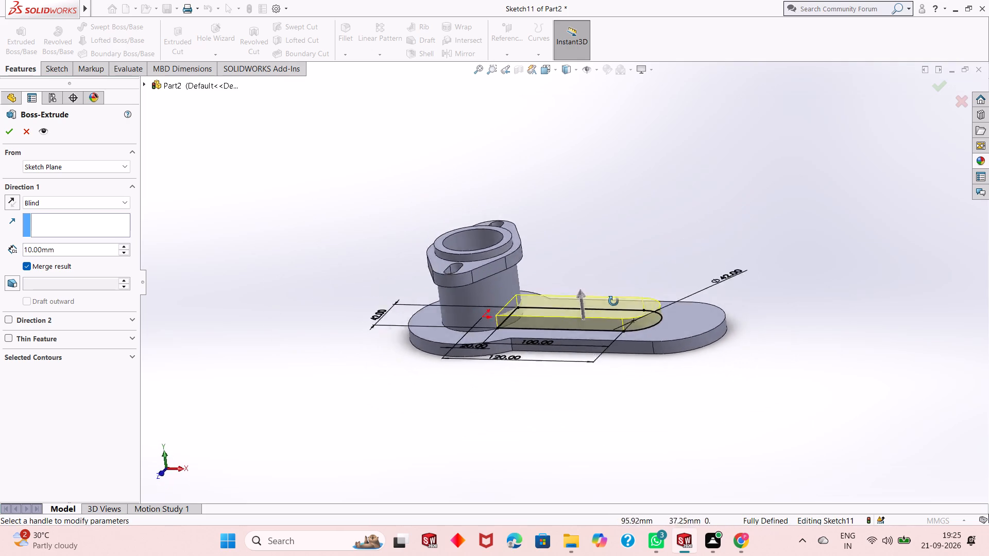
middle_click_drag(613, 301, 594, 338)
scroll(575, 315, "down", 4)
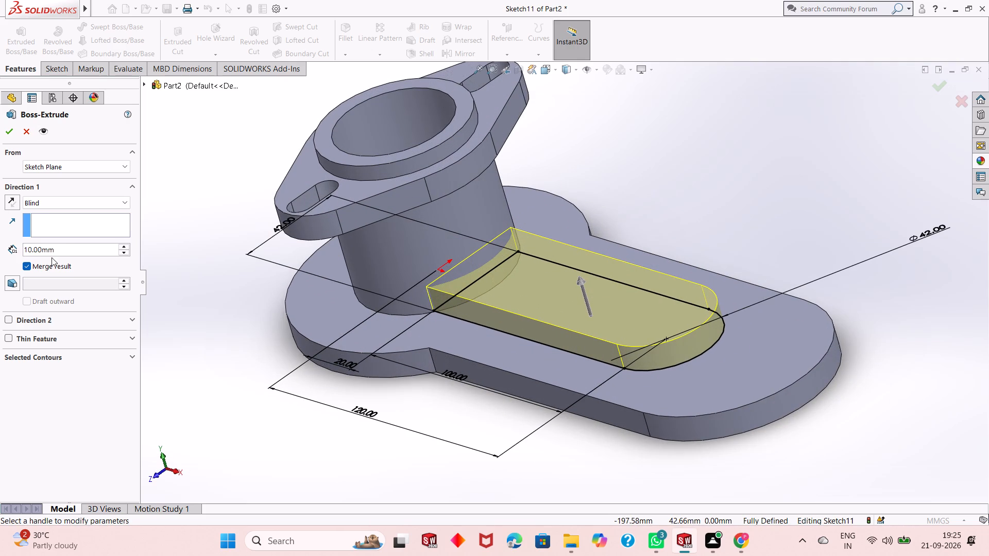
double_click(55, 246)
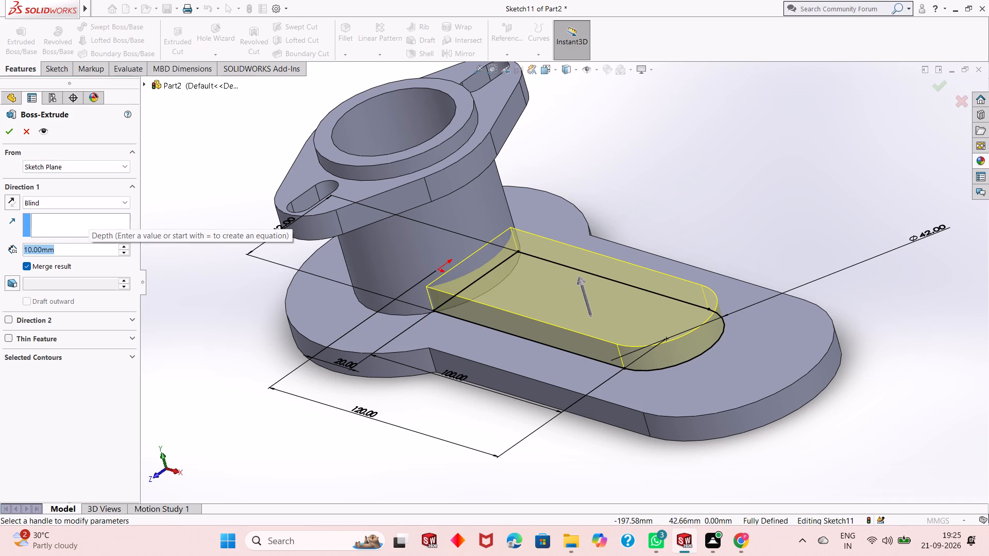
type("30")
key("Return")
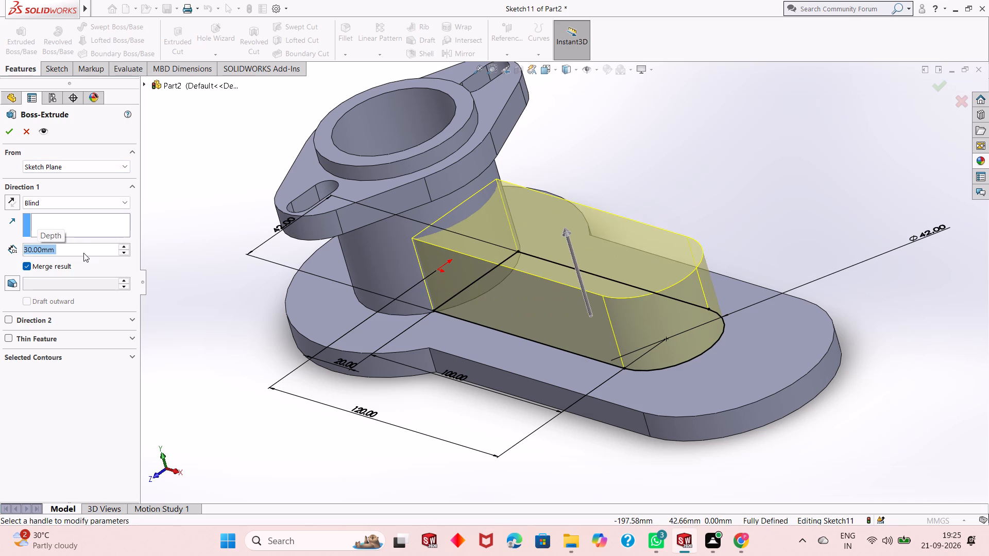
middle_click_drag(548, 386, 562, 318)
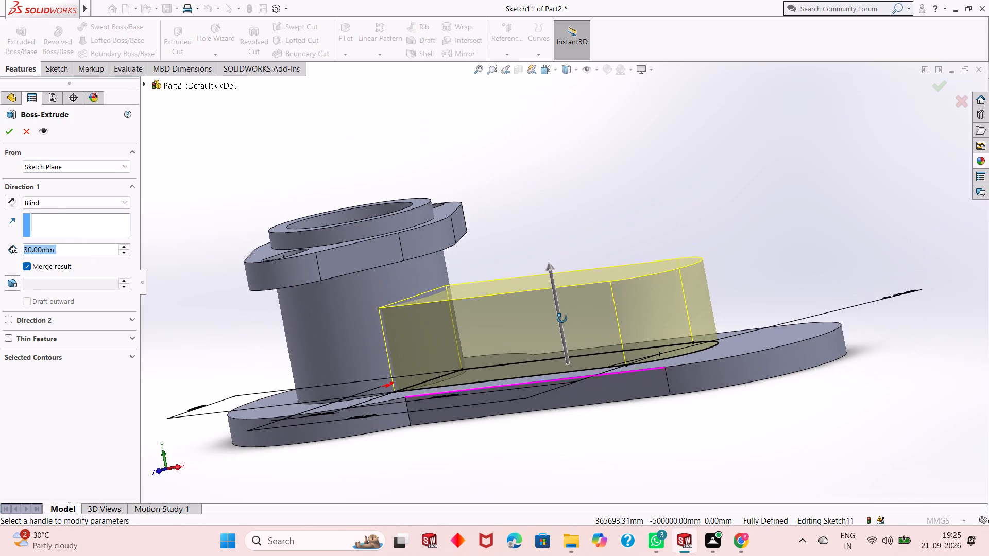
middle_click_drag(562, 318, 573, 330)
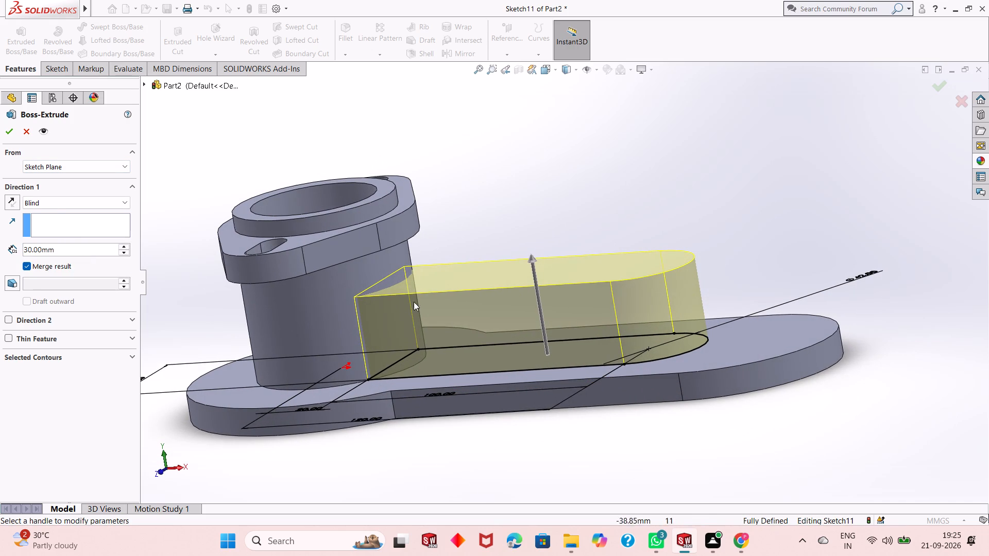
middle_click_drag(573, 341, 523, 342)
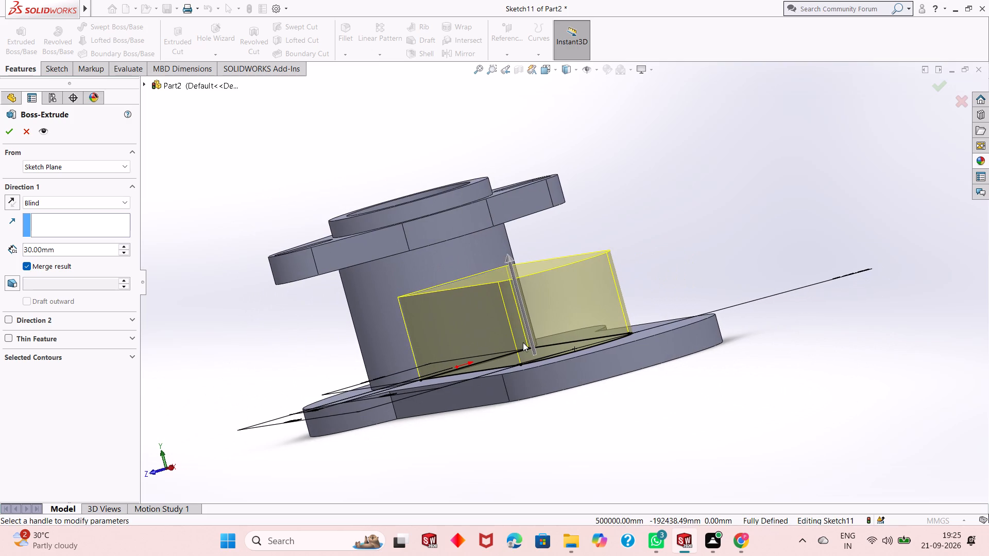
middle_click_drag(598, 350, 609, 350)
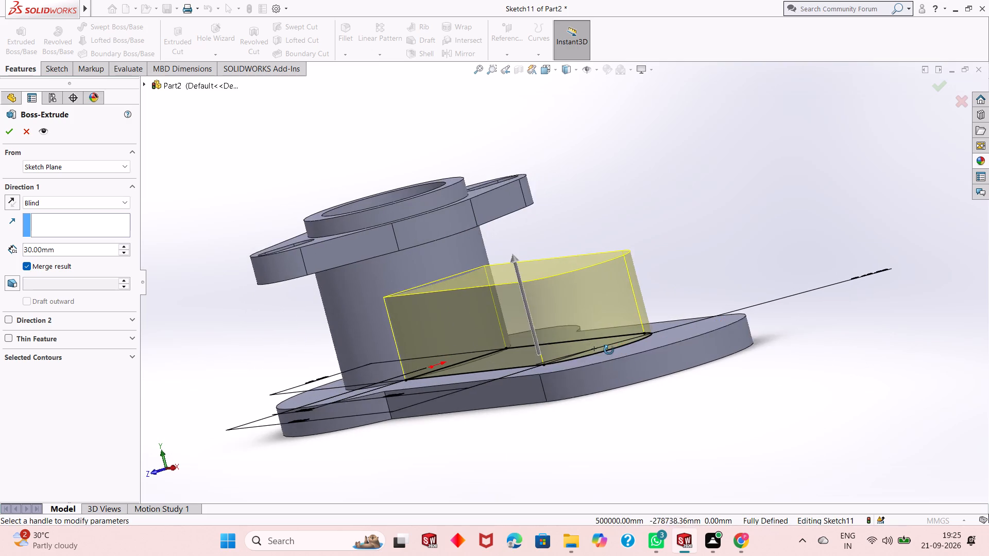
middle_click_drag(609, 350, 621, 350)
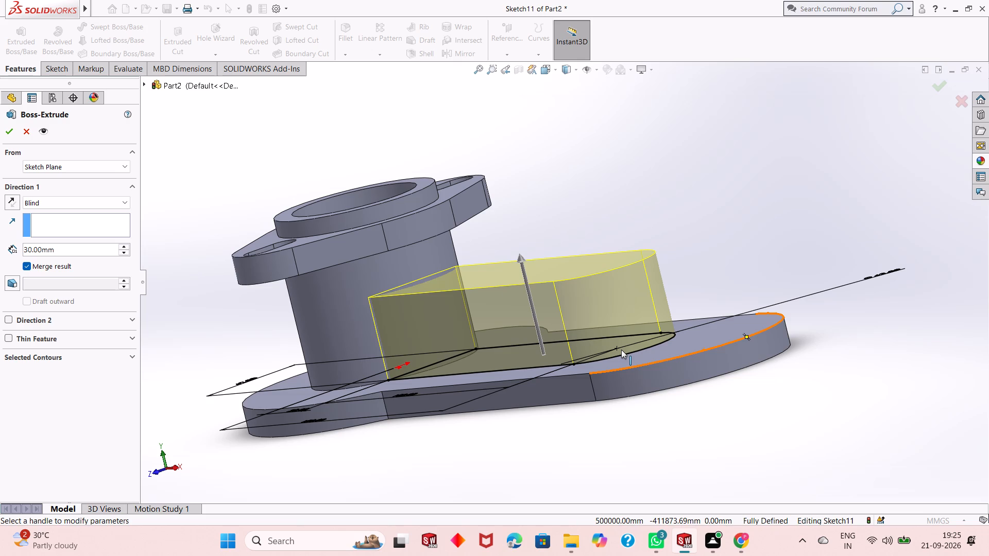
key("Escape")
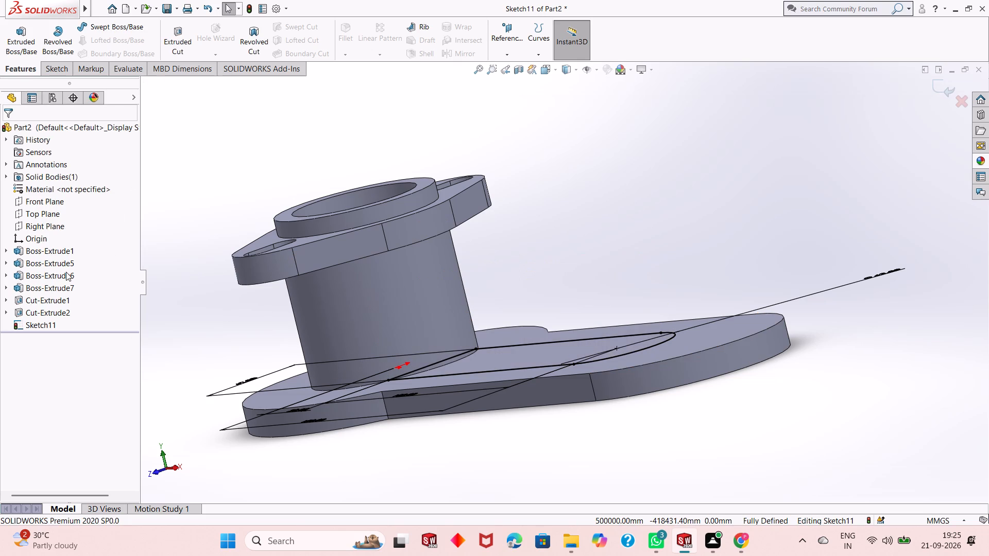
Exit the round-ended profile sketch, leaving it unextruded.
middle_click_drag(272, 307, 342, 332)
scroll(342, 332, "up", 3)
middle_click_drag(409, 339, 393, 357)
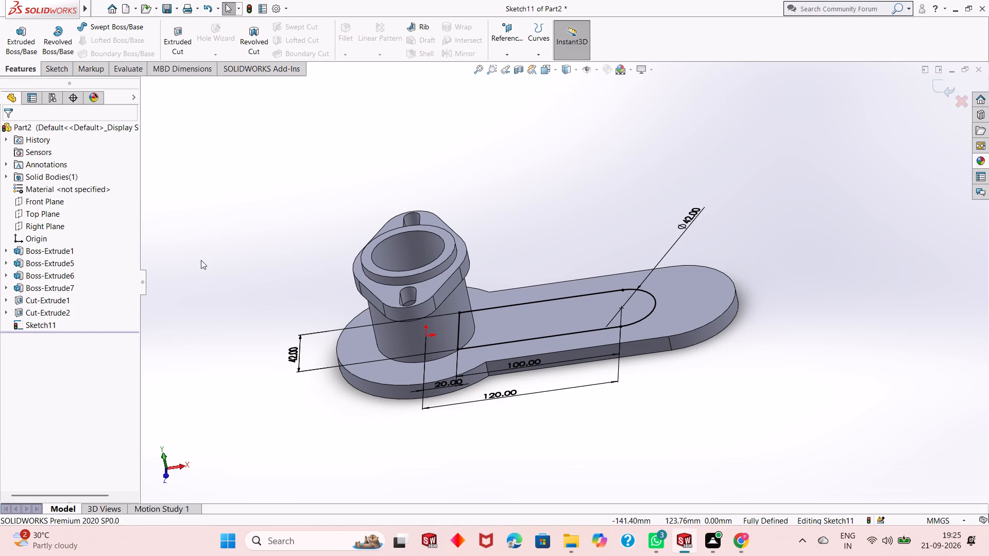
left_click(64, 263)
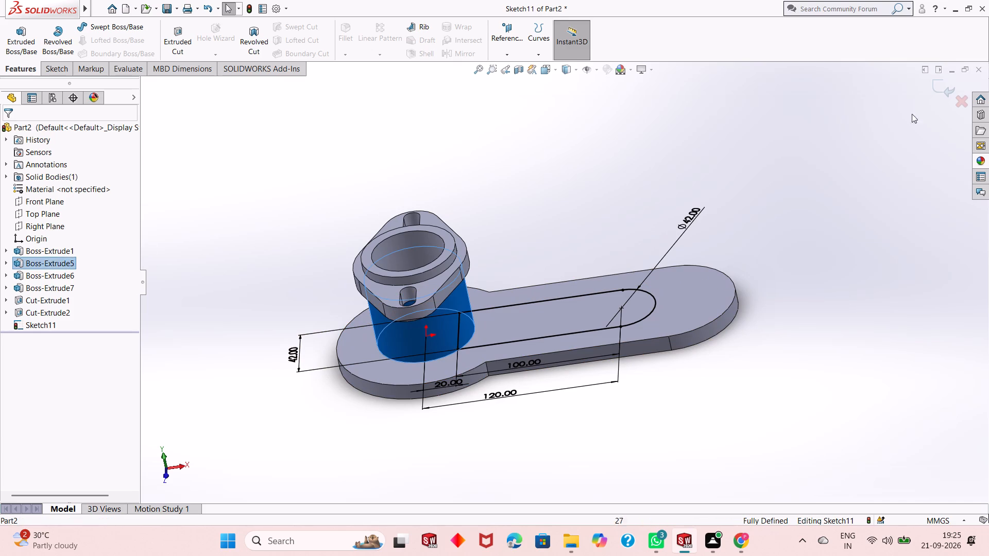
left_click(942, 90)
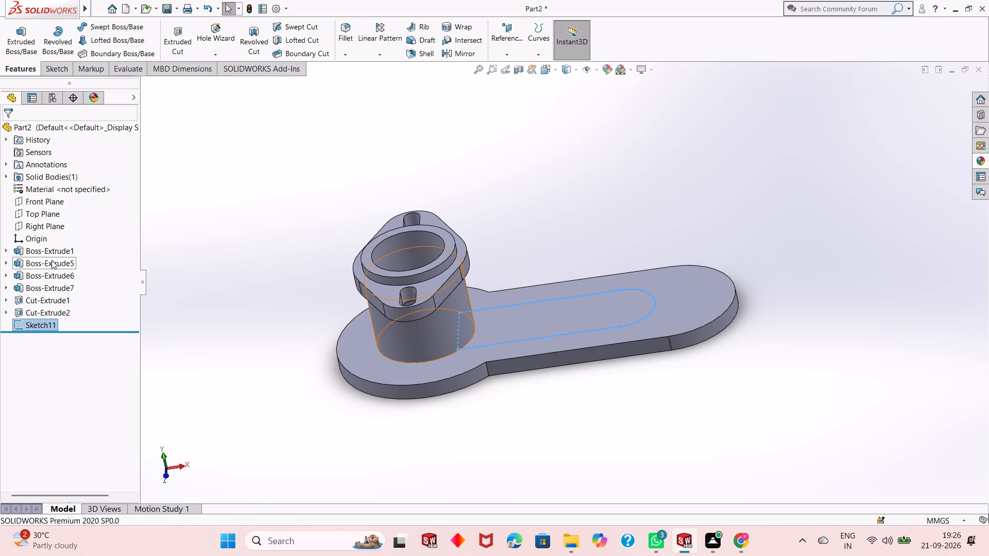
Set the blind extrusion depth of the 60 mm diameter cylindrical boss to 55 mm.
left_click(7, 248)
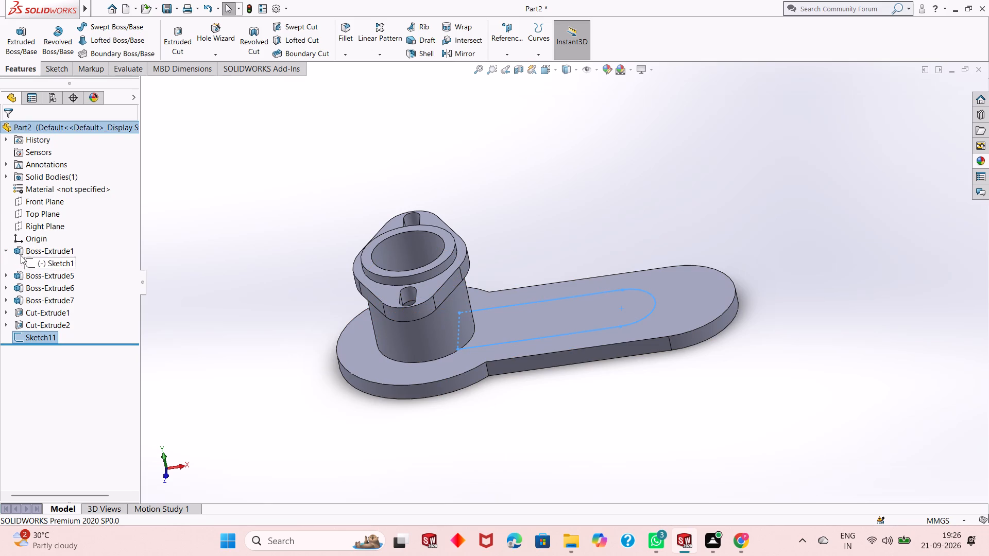
left_click(5, 252)
left_click(60, 265)
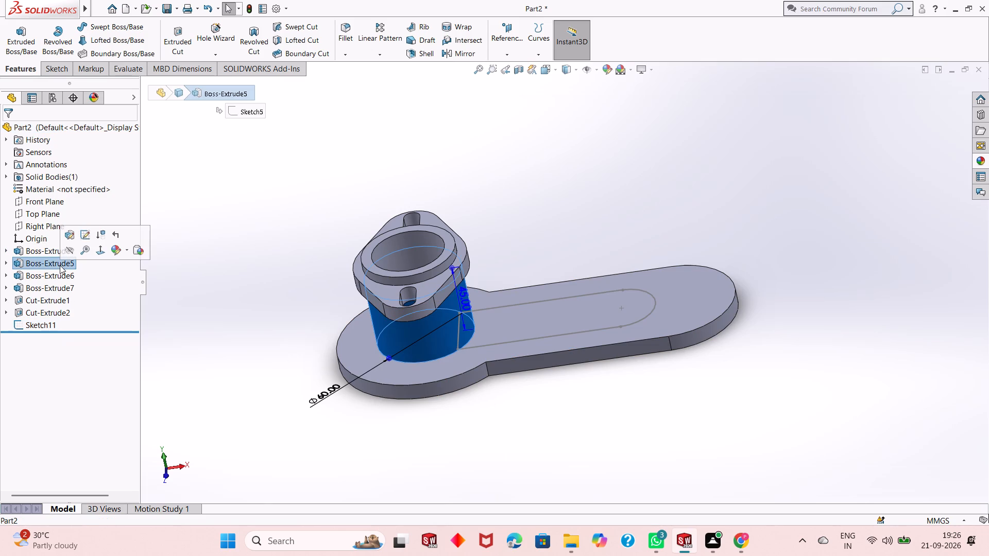
left_click(69, 235)
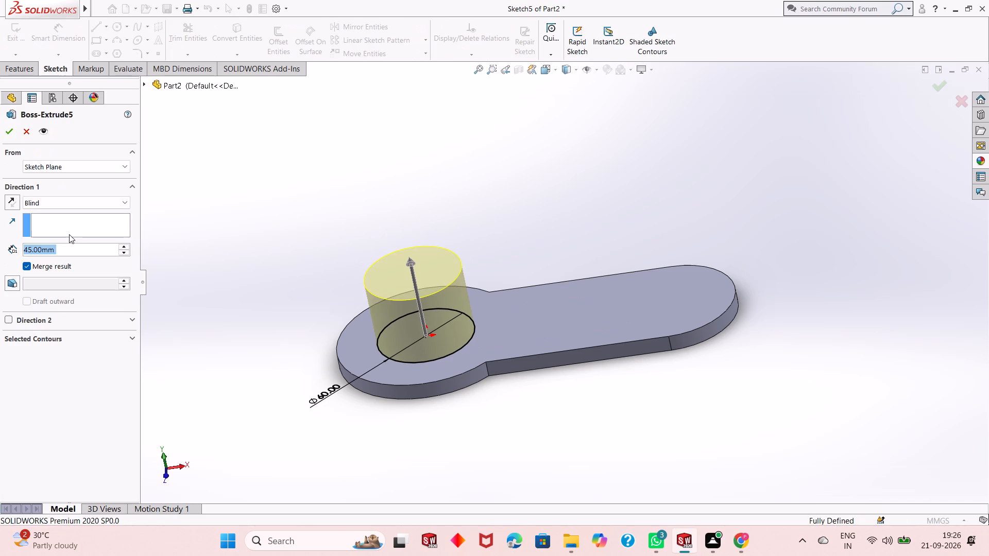
type("55")
key("Return")
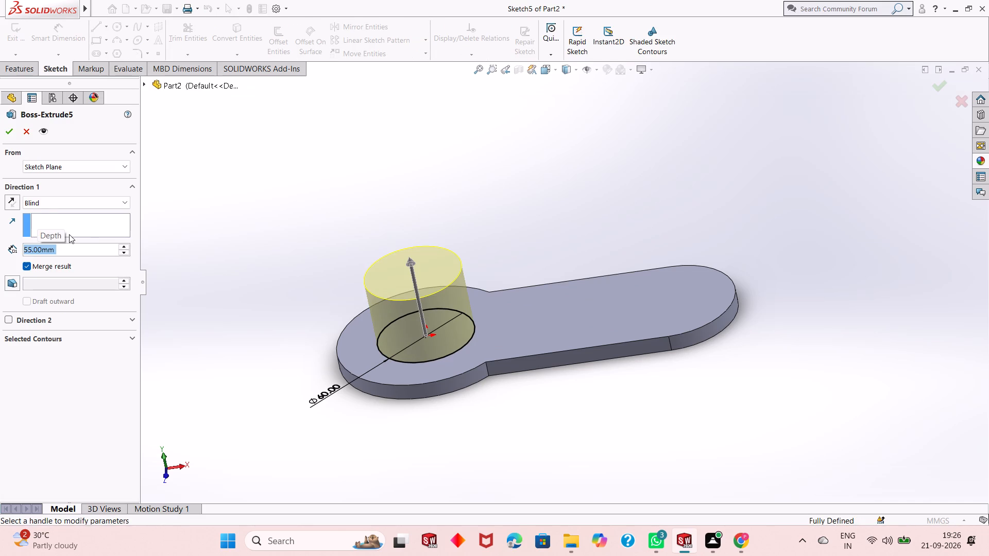
left_click(10, 132)
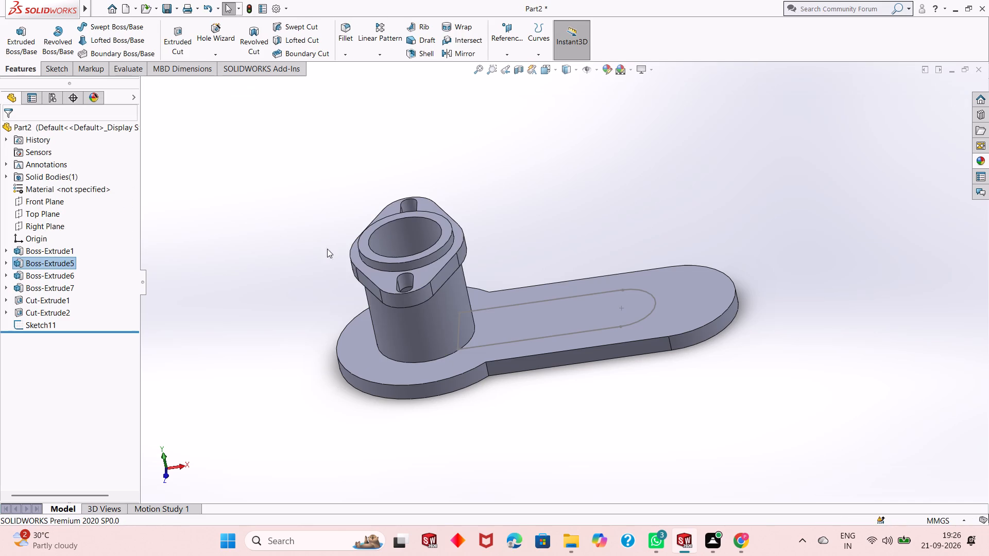
Examine the cylindrical boss and slotted flange above the base plate from the side and from above.
middle_click_drag(386, 282, 383, 271)
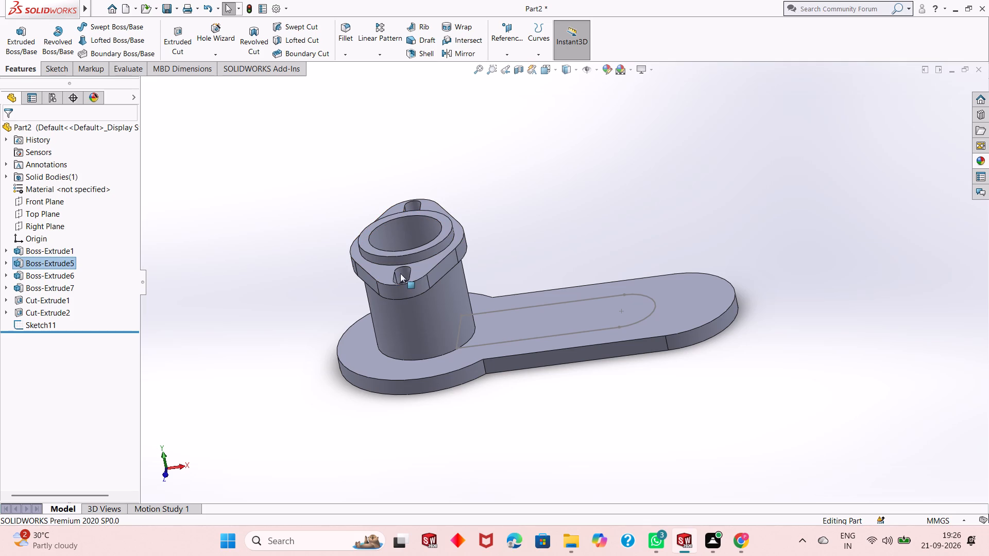
middle_click_drag(459, 309, 462, 268)
scroll(462, 268, "down", 1)
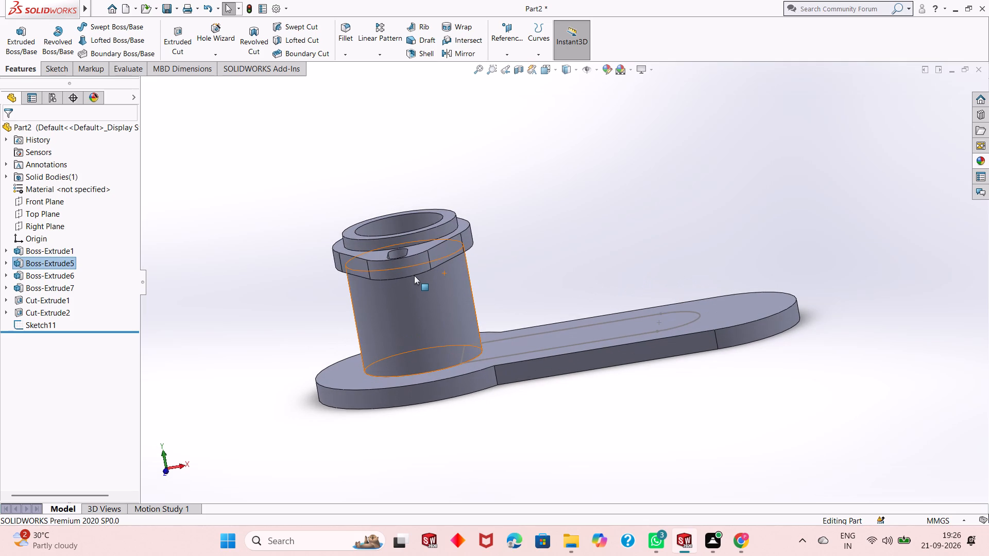
scroll(414, 275, "up", 1)
scroll(414, 275, "down", 1)
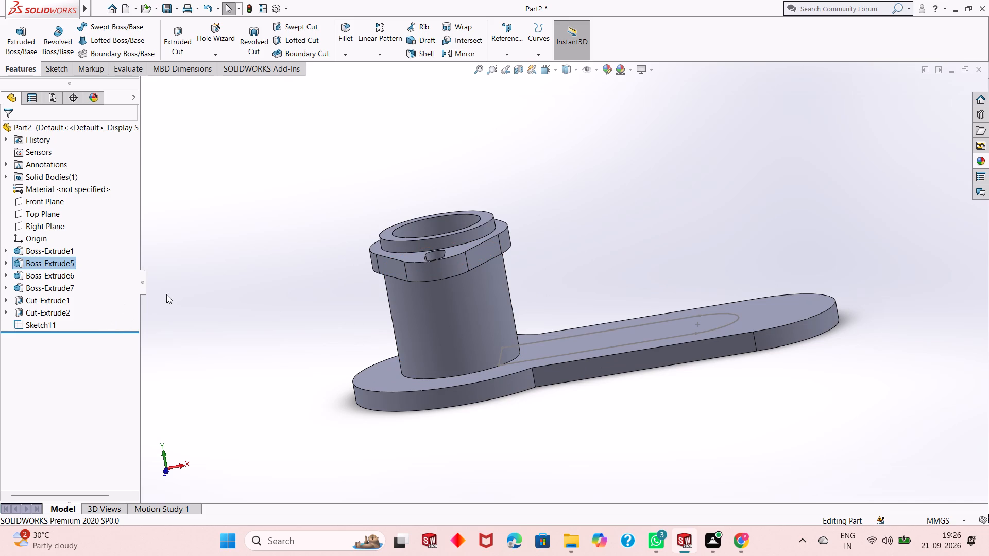
middle_click_drag(498, 259, 488, 490)
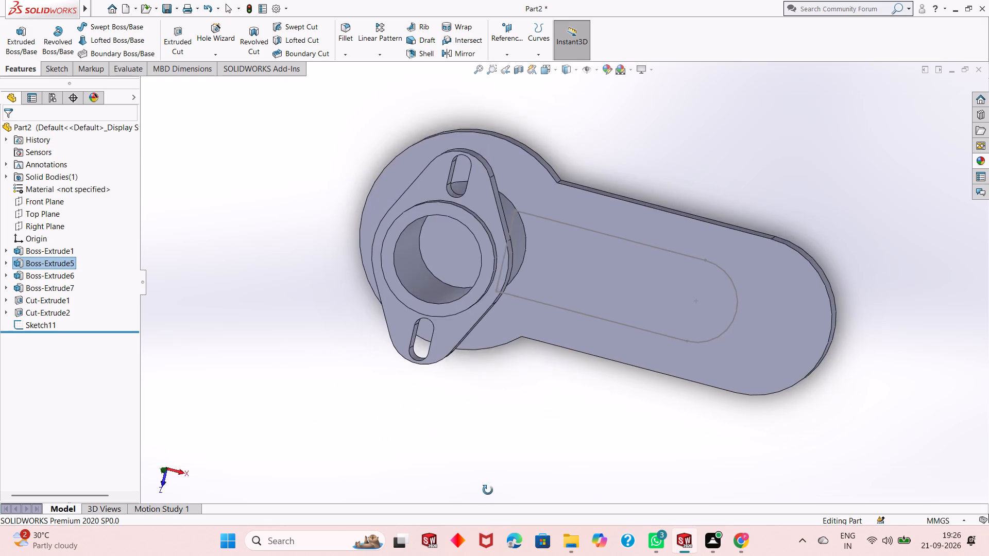
middle_click_drag(488, 490, 478, 287)
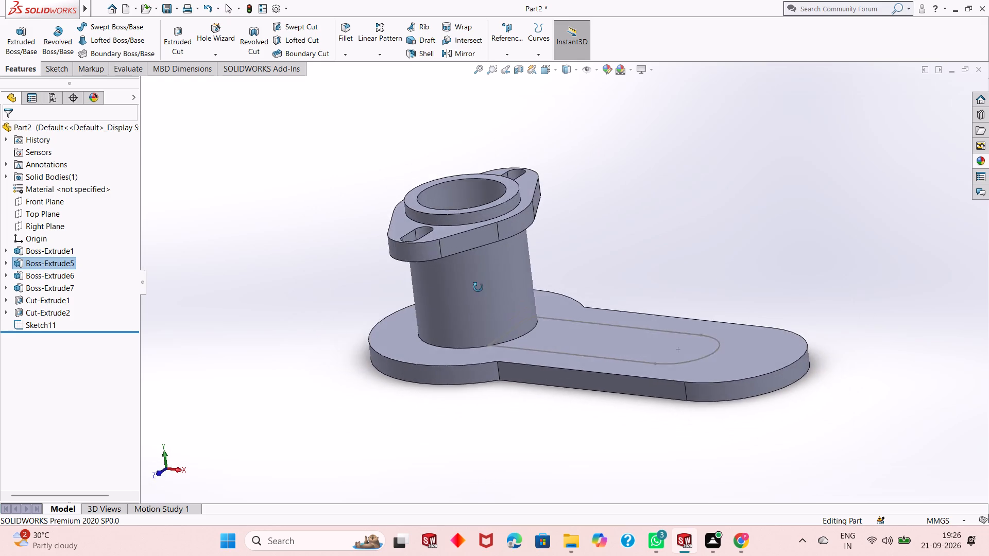
middle_click_drag(478, 287, 518, 270)
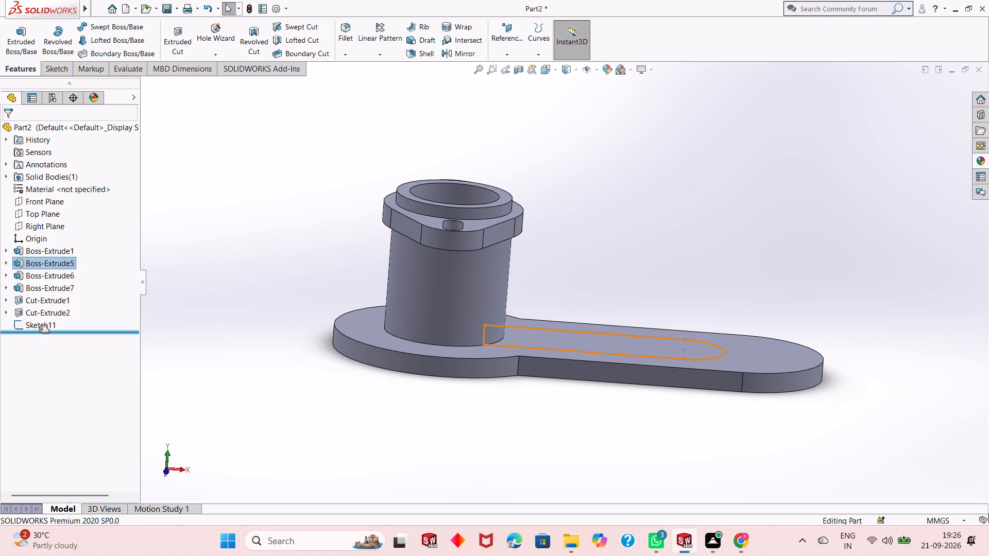
Extrude the 42 mm wide round-ended profile upward from the base plate to a blind depth of 30 mm, merged with the body.
left_click(39, 329)
left_click(48, 298)
middle_click_drag(497, 320, 497, 350)
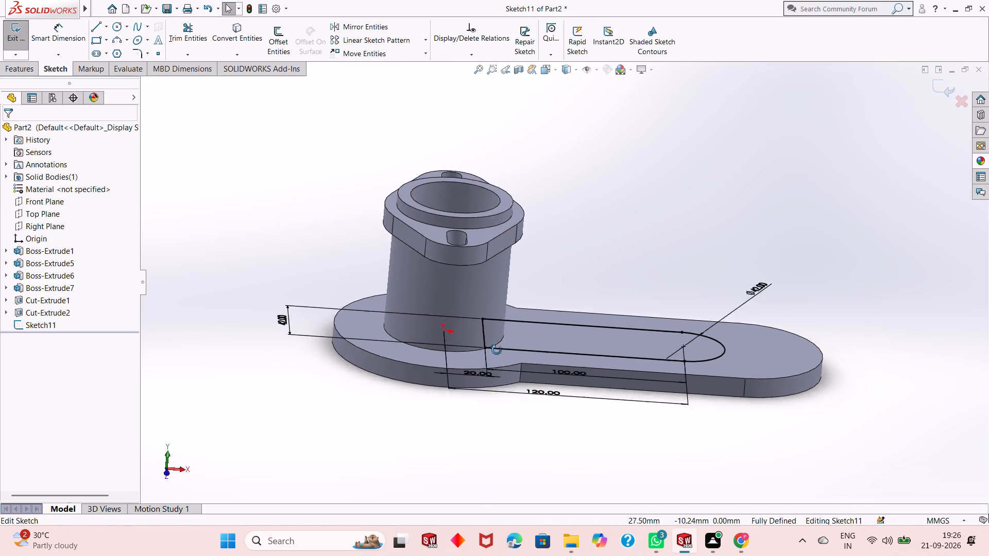
middle_click_drag(497, 350, 484, 403)
scroll(560, 302, "up", 1)
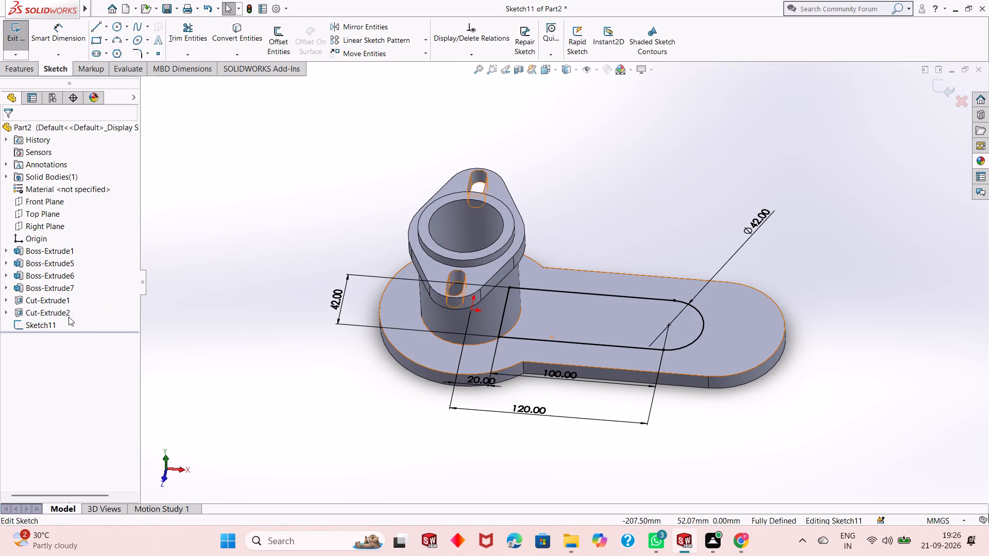
left_click(32, 78)
left_click(31, 66)
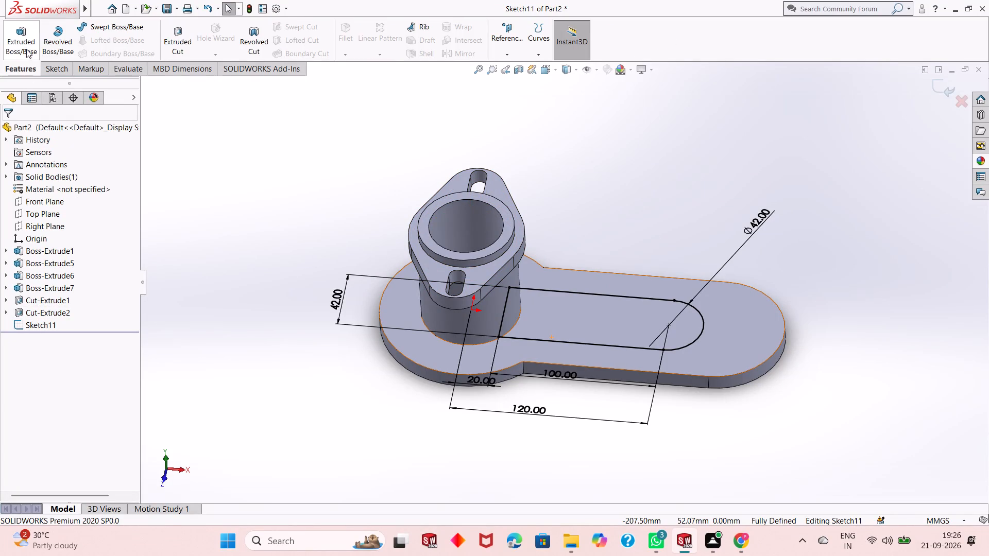
left_click(26, 49)
middle_click_drag(525, 337, 534, 249)
scroll(544, 287, "down", 4)
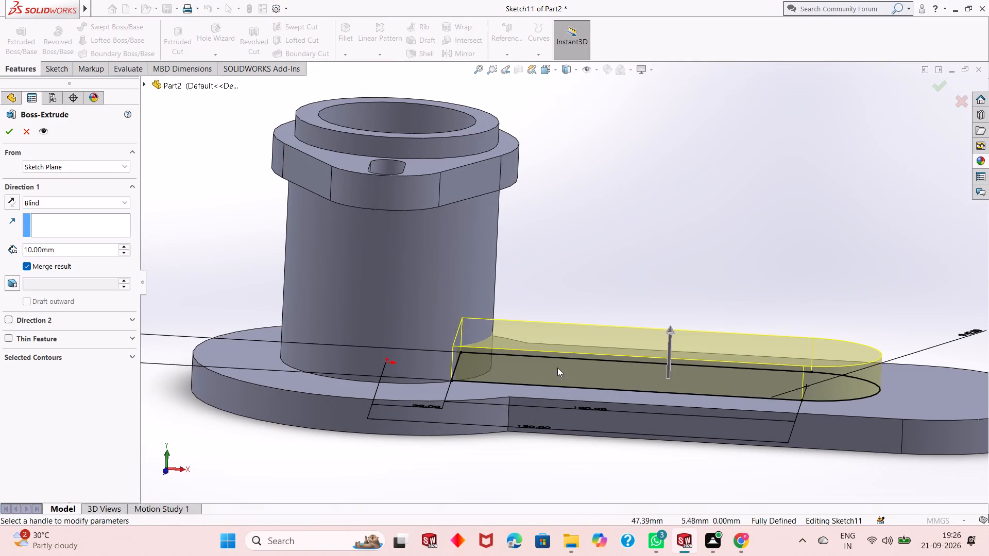
middle_click_drag(577, 347, 552, 369)
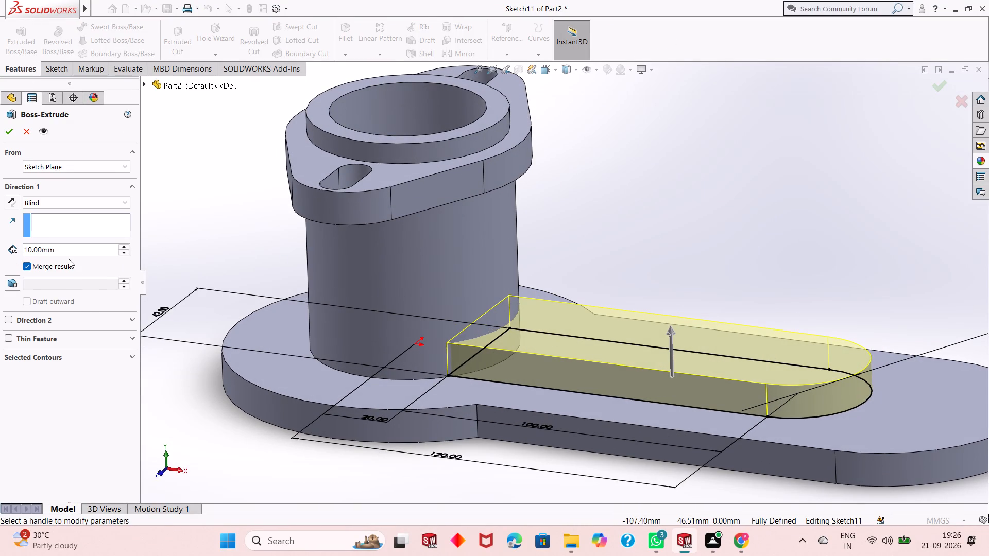
double_click(66, 249)
type("30")
key("Return")
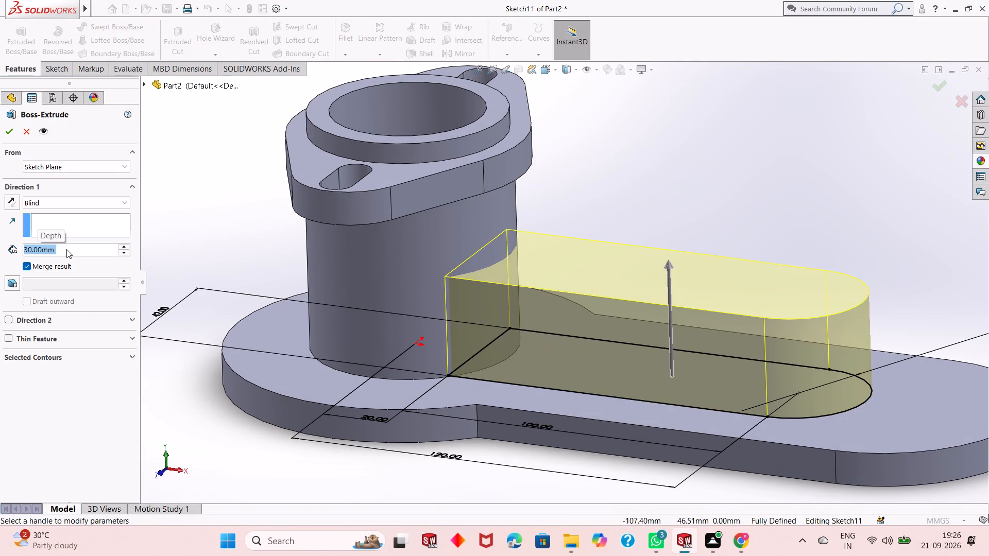
left_click(8, 135)
Examine the round-ended block and its junction with the cylindrical boss and base plate from several angles.
middle_click_drag(399, 414, 402, 392)
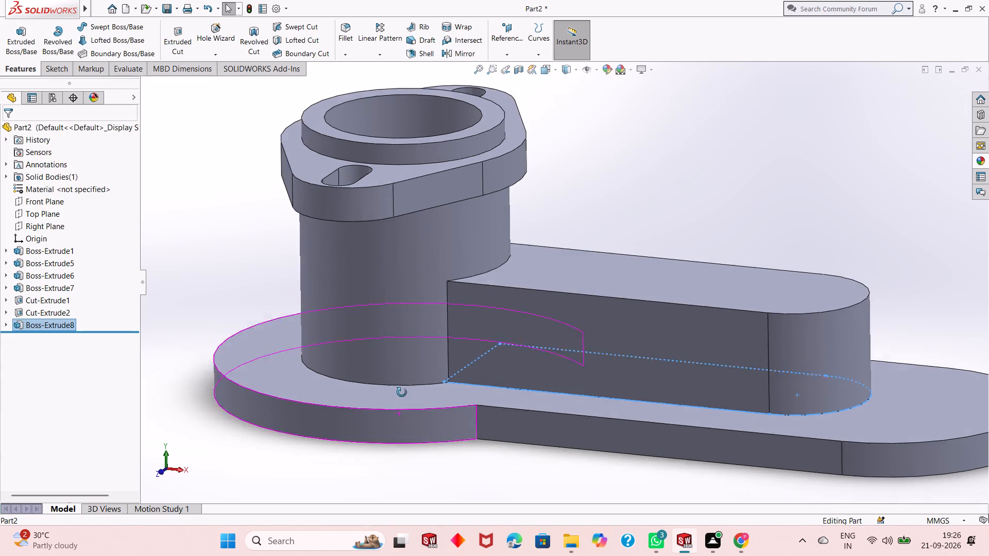
middle_click_drag(402, 392, 402, 390)
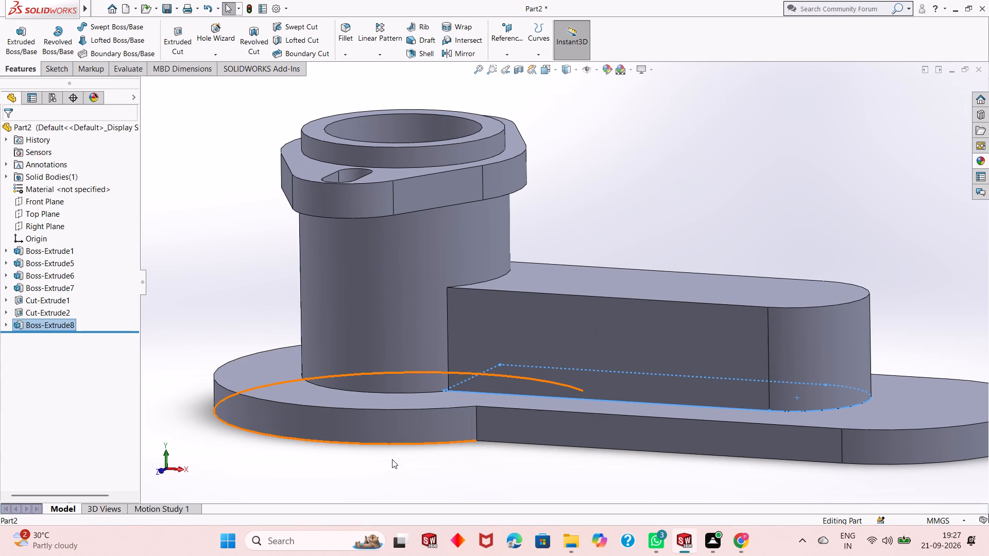
left_click(392, 459)
scroll(434, 394, "up", 2)
middle_click_drag(594, 331, 591, 391)
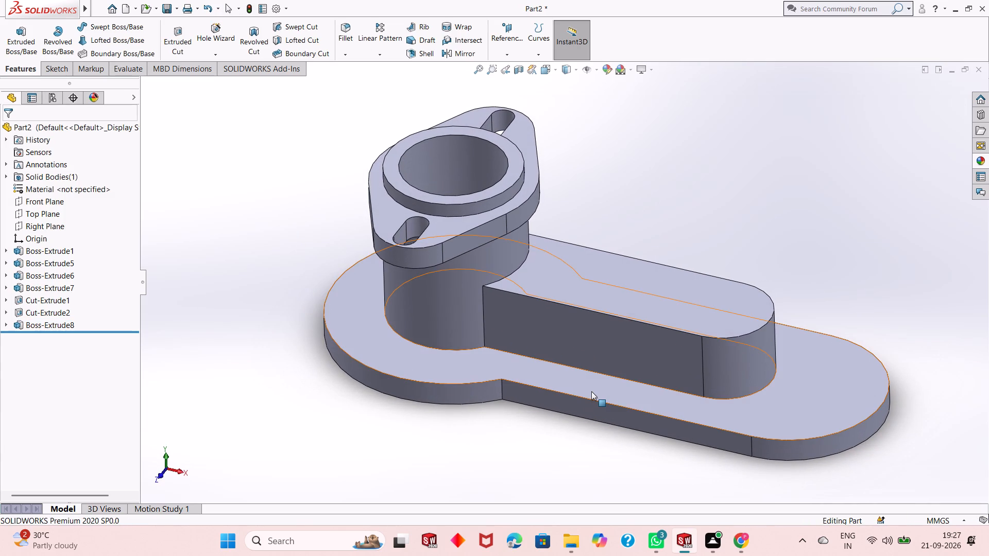
middle_click_drag(632, 367, 607, 452)
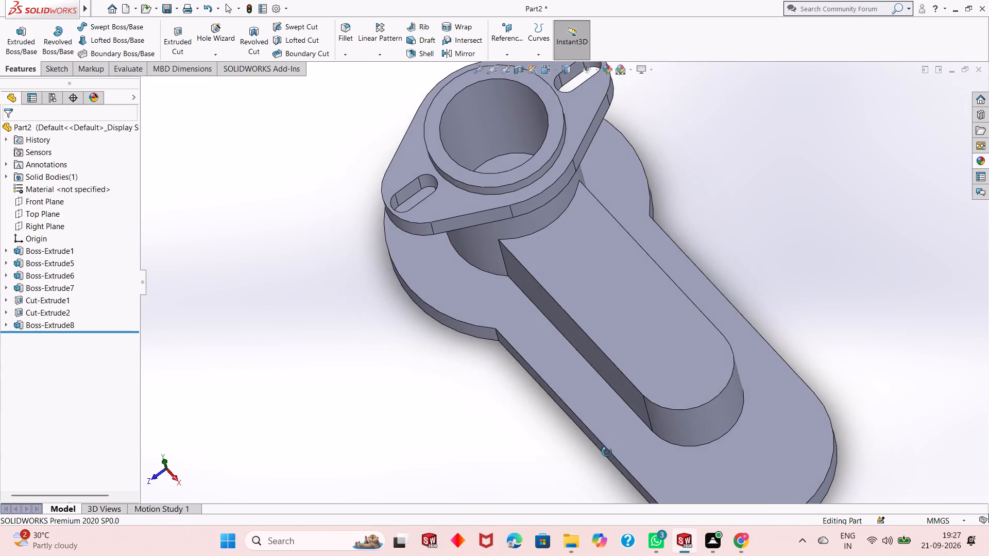
middle_click_drag(607, 452, 632, 416)
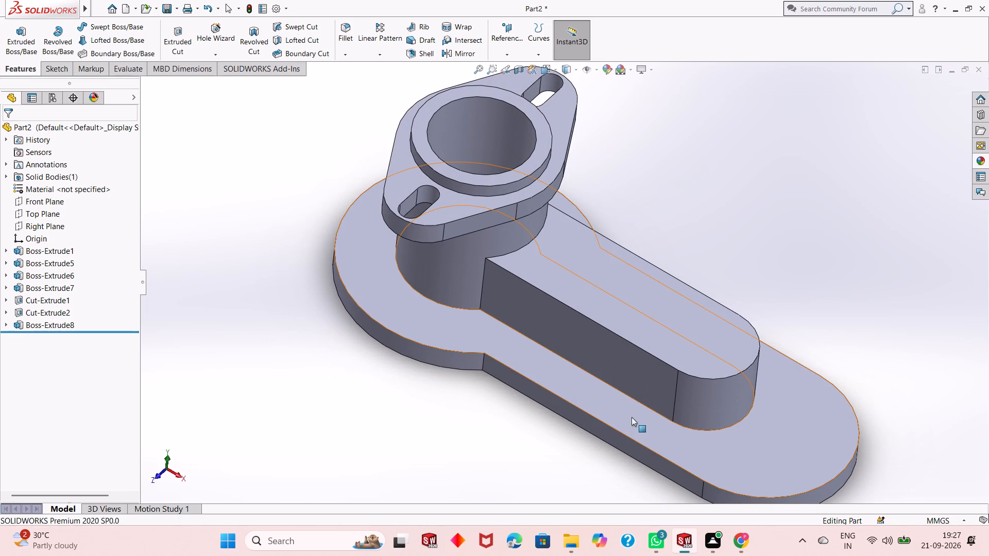
middle_click_drag(642, 389, 641, 425)
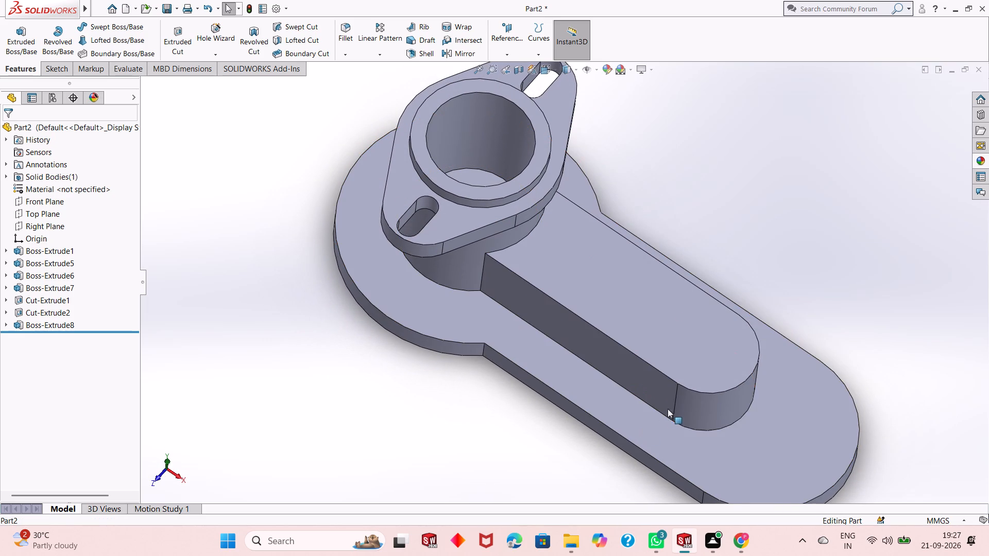
middle_click_drag(755, 426, 818, 347)
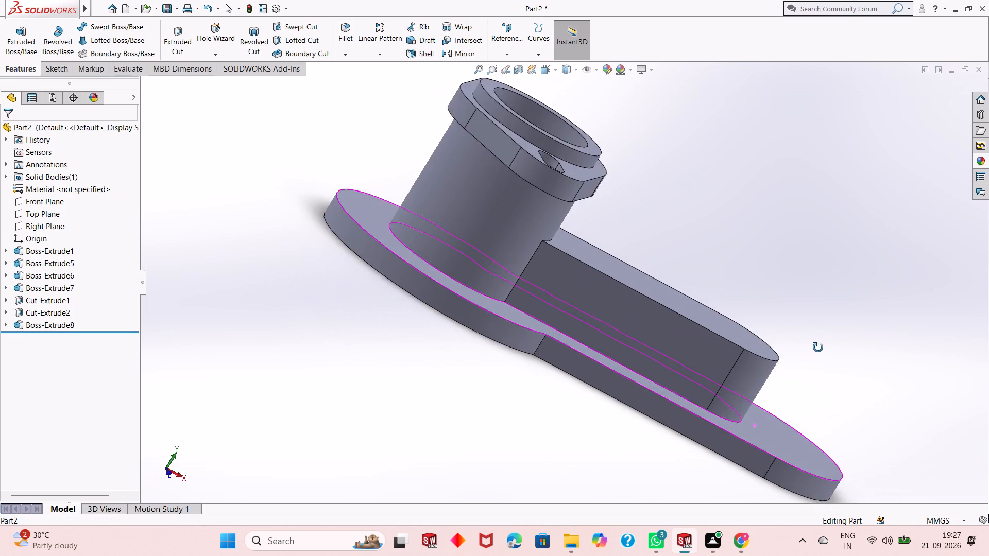
middle_click_drag(818, 347, 759, 300)
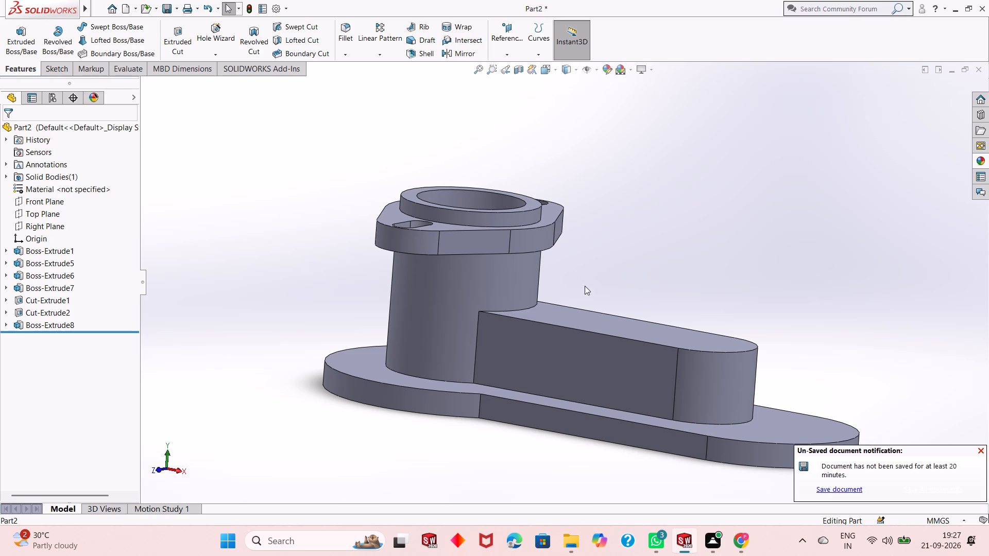
scroll(565, 302, "up", 1)
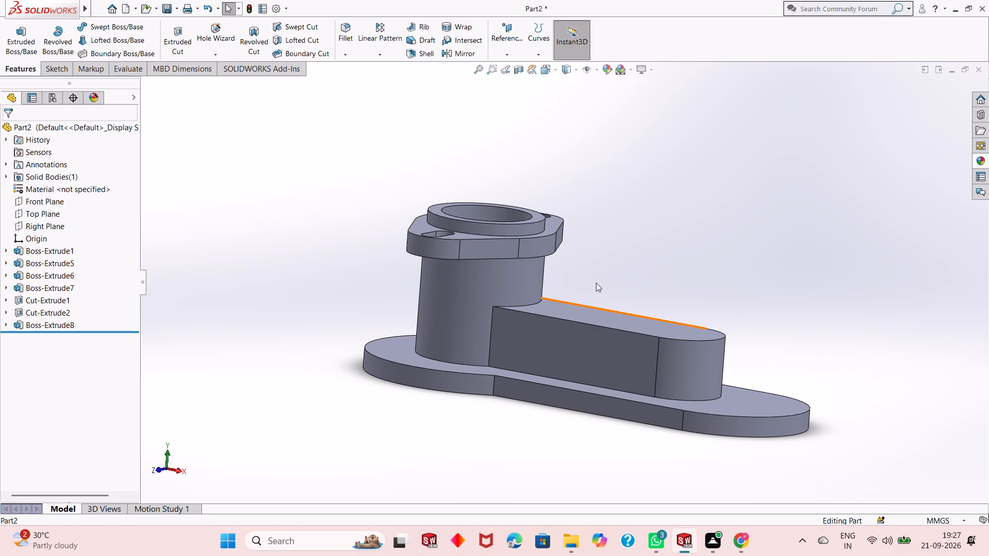
middle_click_drag(596, 283, 616, 370)
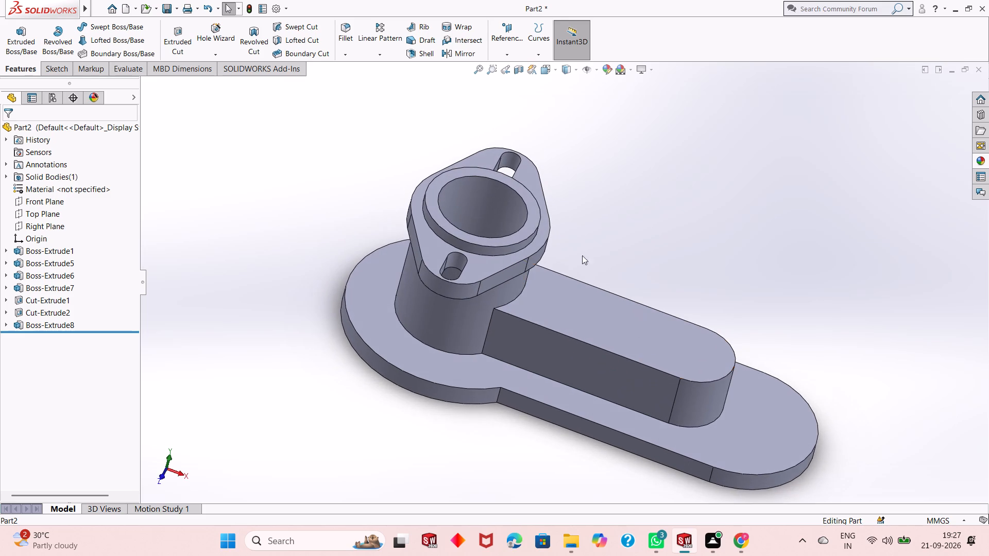
scroll(581, 256, "down", 2)
middle_click_drag(600, 305, 554, 336)
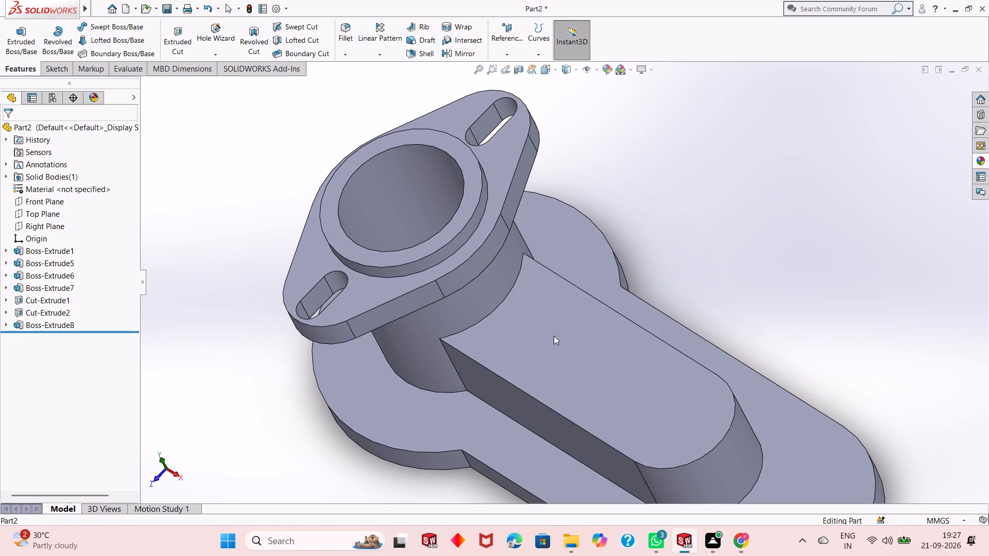
middle_click_drag(586, 343, 574, 337)
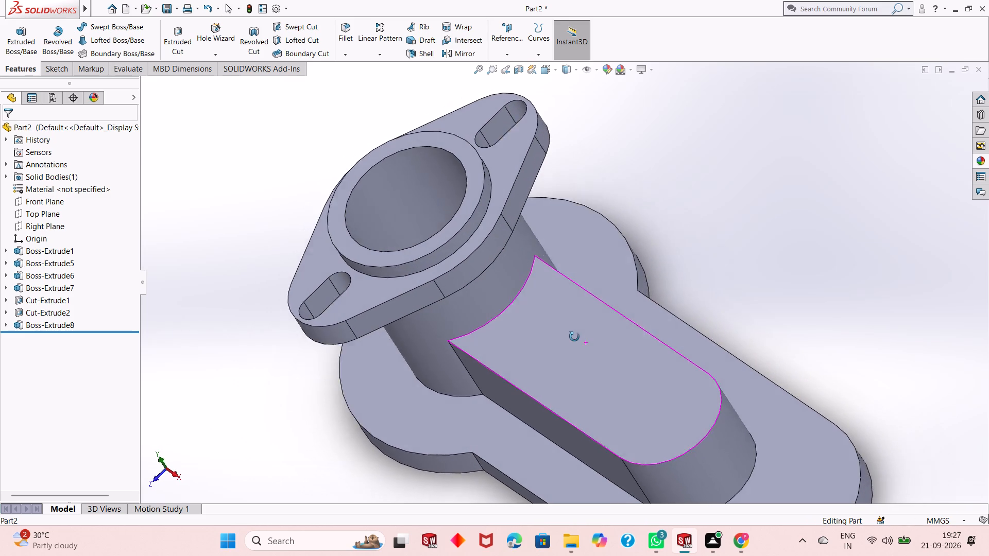
middle_click_drag(574, 337, 519, 336)
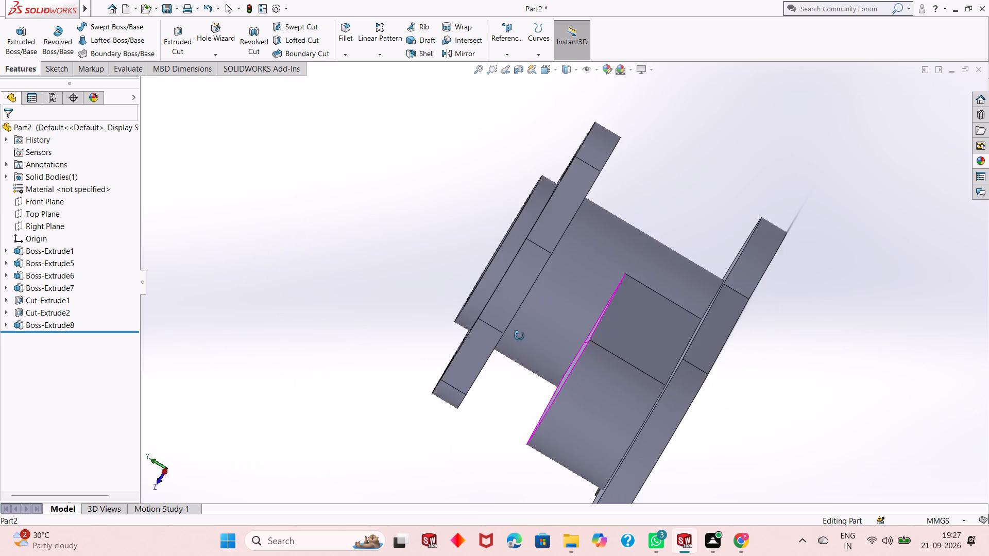
middle_click_drag(519, 336, 564, 322)
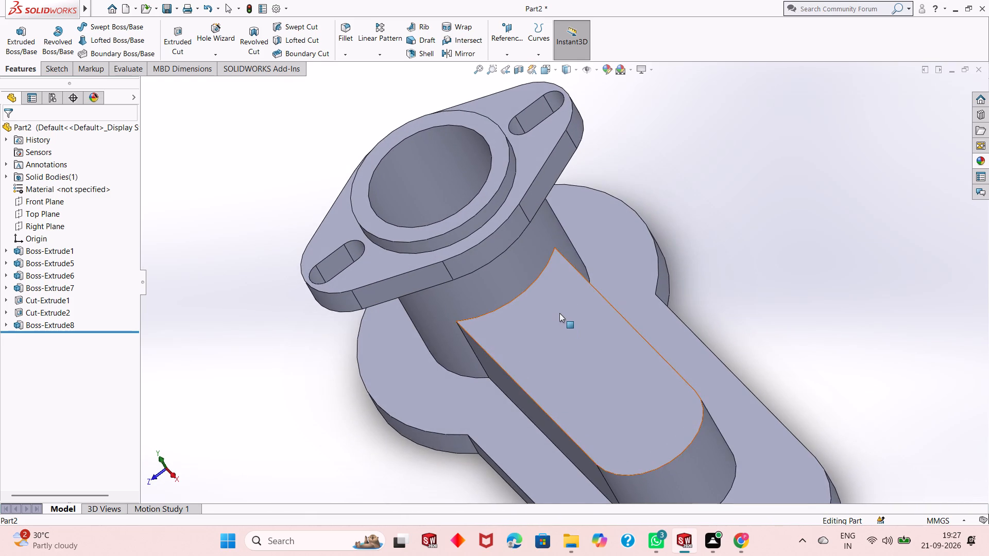
scroll(559, 313, "down", 2)
middle_click_drag(558, 314, 584, 301)
scroll(560, 309, "up", 3)
middle_click(586, 323)
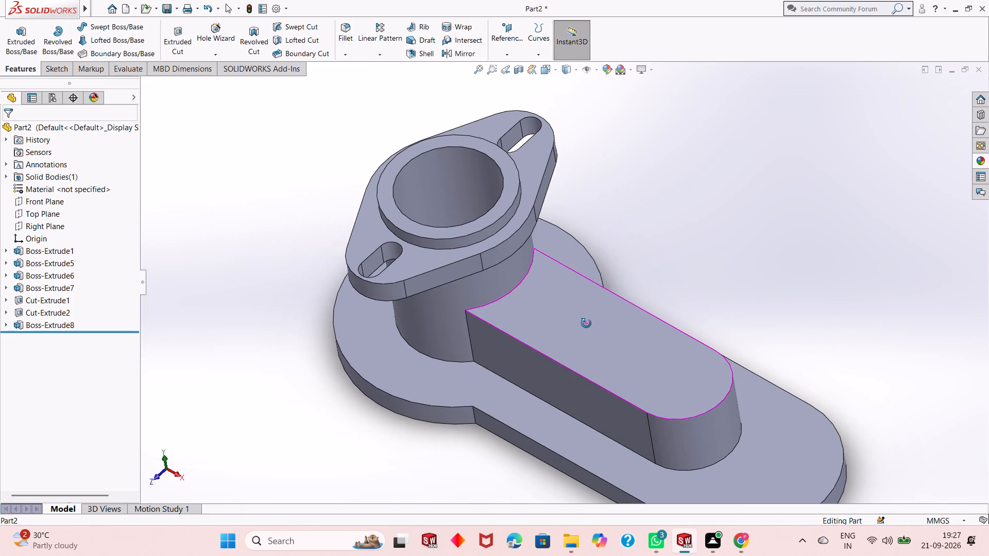
scroll(572, 323, "up", 1)
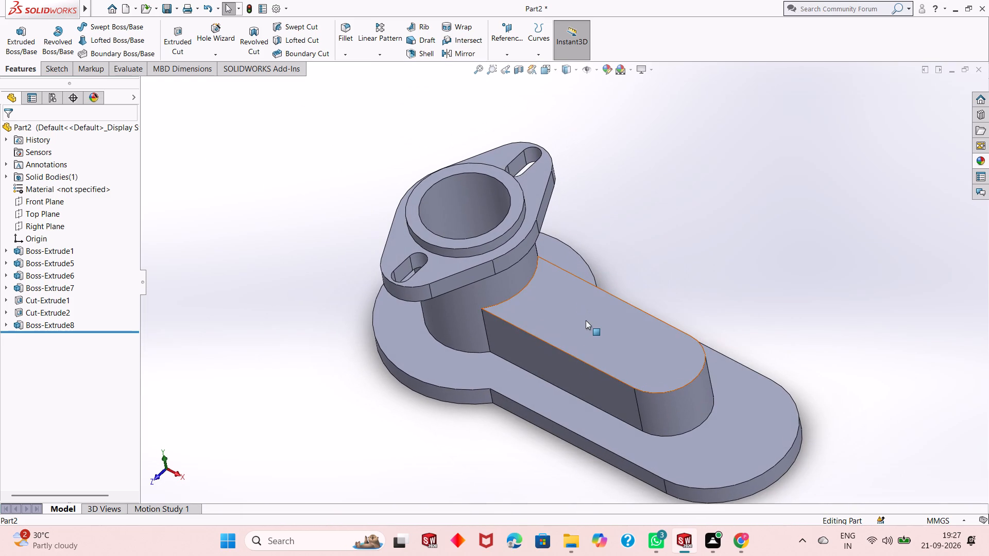
On the round-ended block's top face, sketch a circle about 45 mm in diameter centred on the origin, matching the boss bore.
left_click(588, 299)
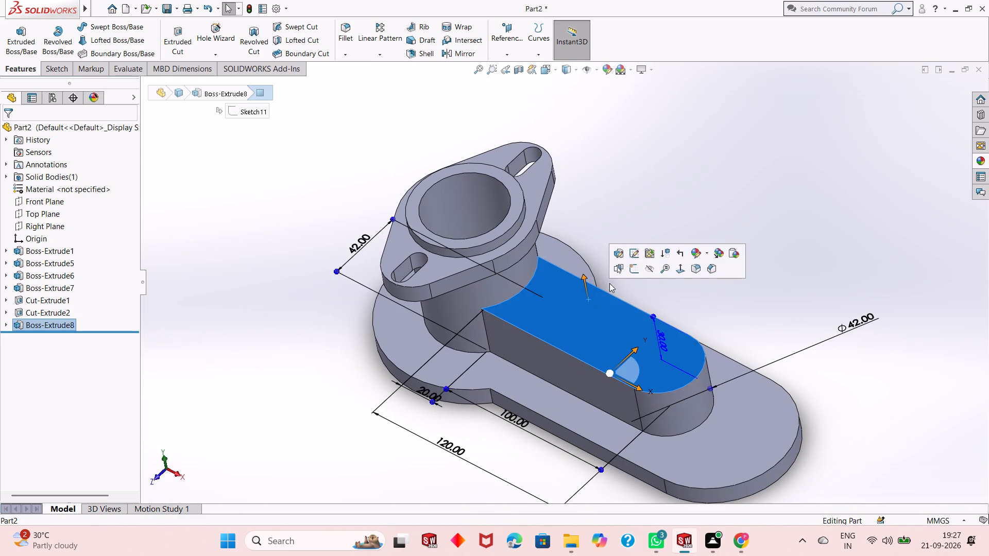
left_click(639, 271)
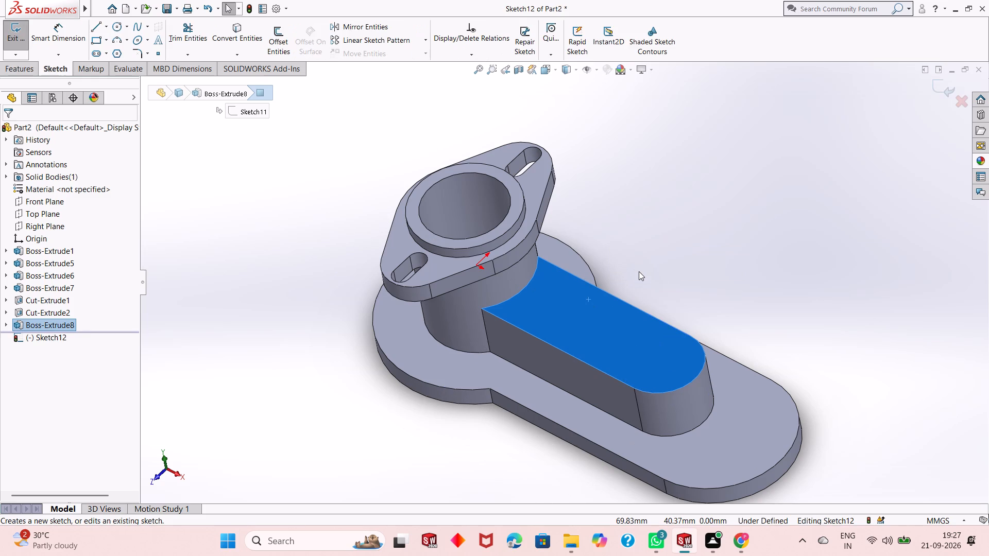
key("ctrl+8")
key("Escape")
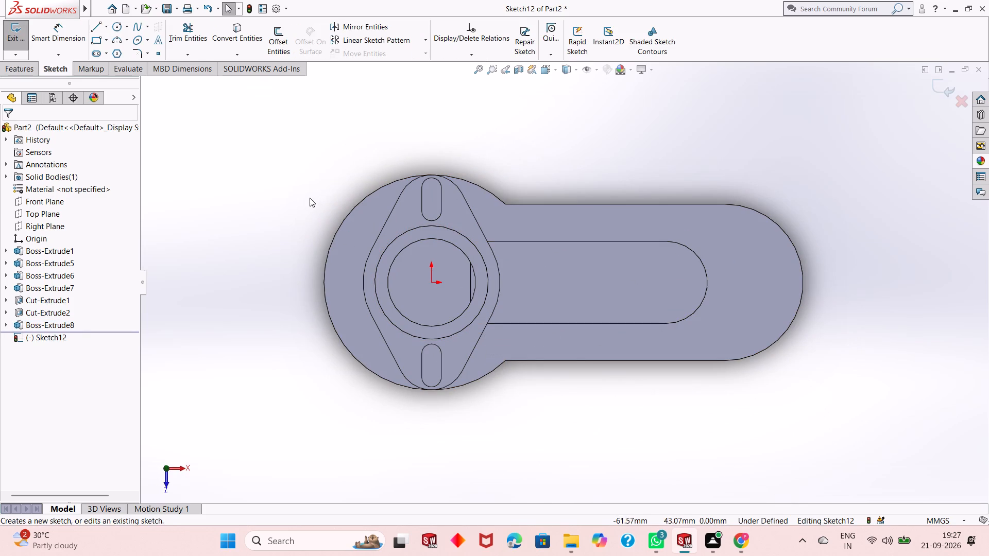
left_click(117, 29)
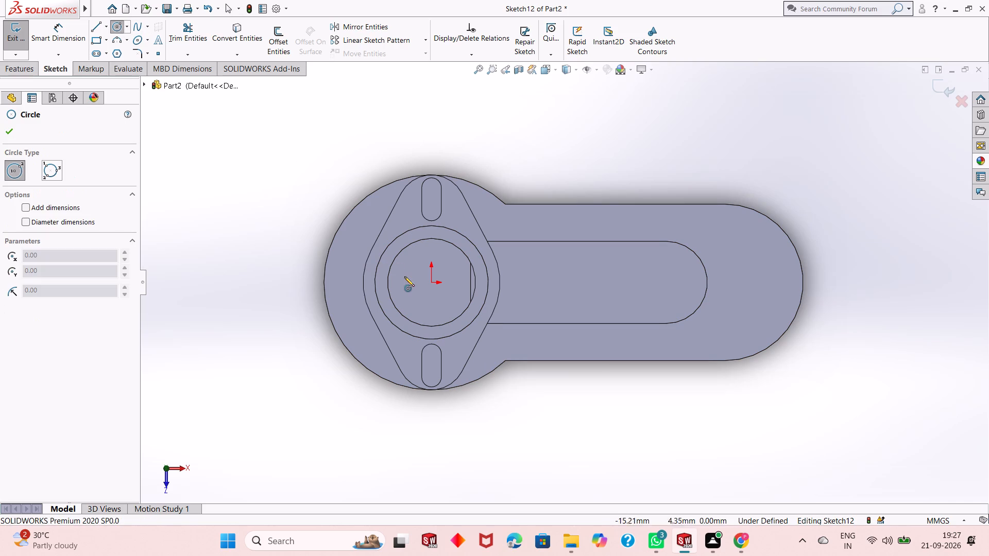
left_click(434, 283)
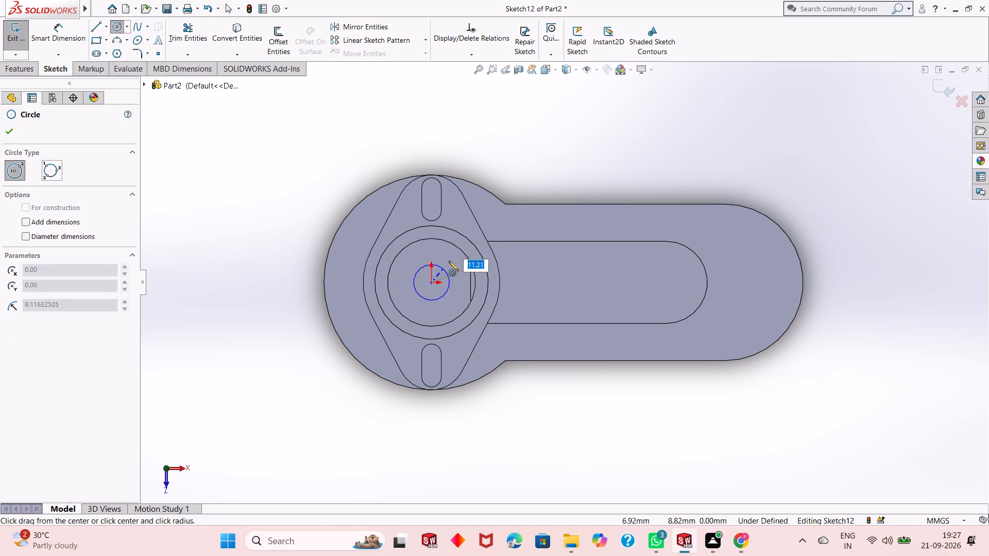
left_click(460, 246)
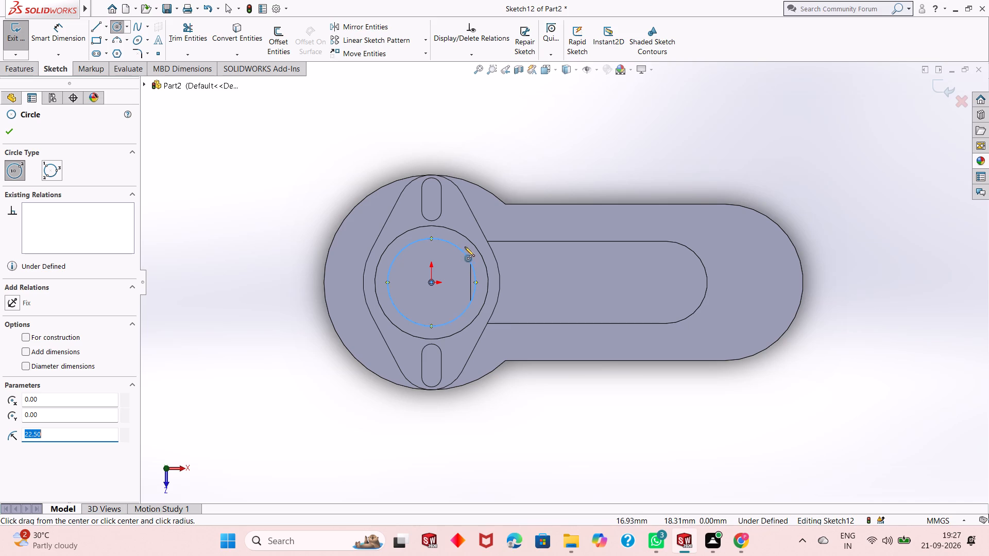
scroll(465, 247, "down", 1)
key("Escape")
key("Escape")
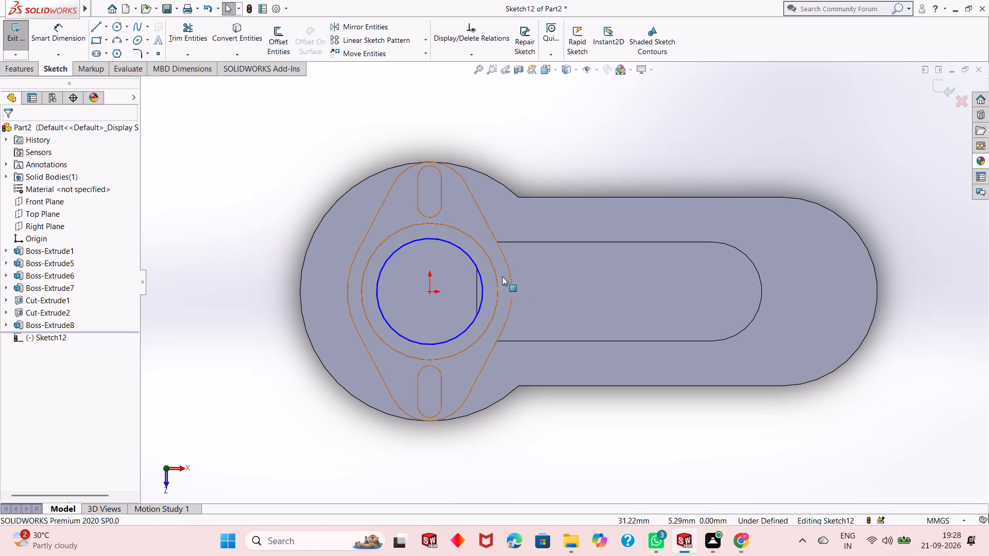
key("Escape")
Dimension the diameter of the origin-centred bore circle.
left_click(58, 39)
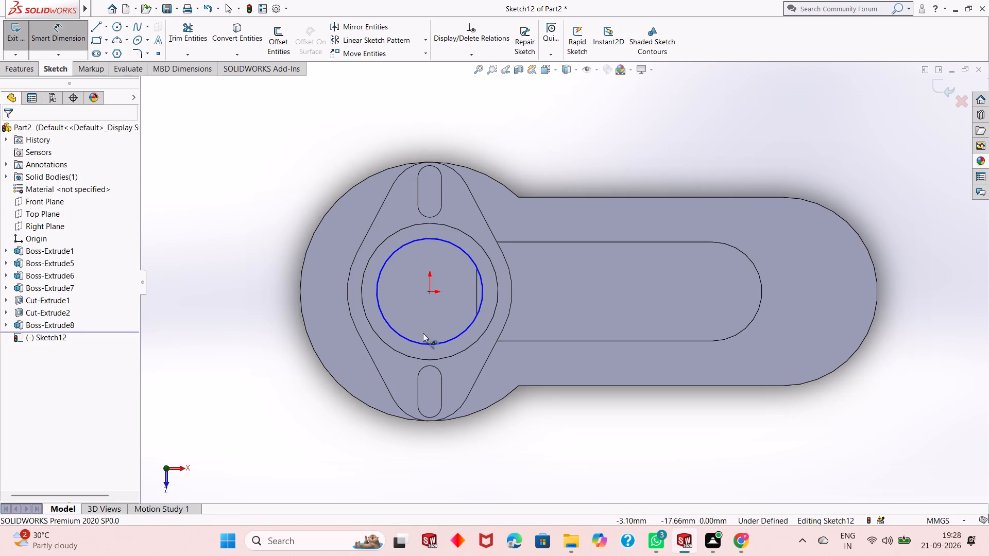
left_click(396, 333)
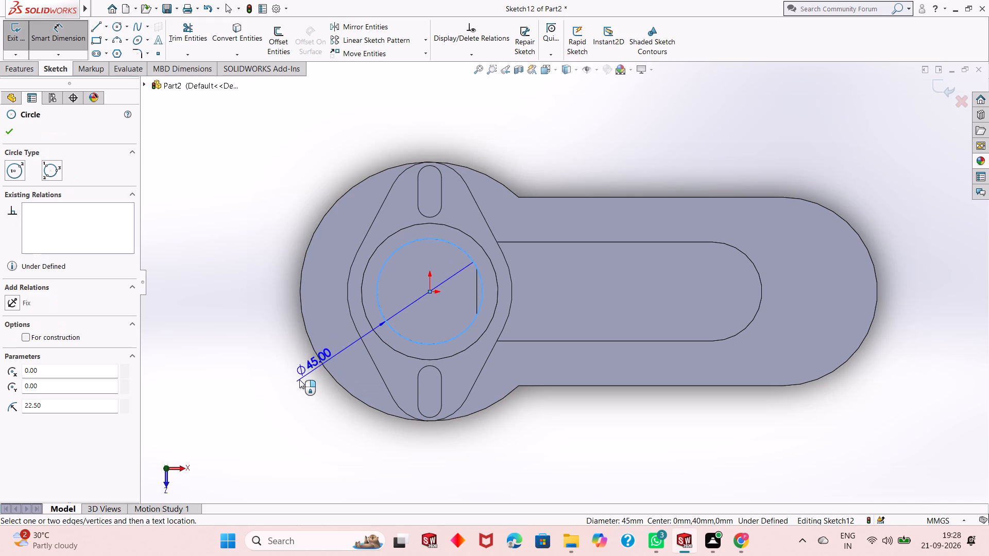
left_click(289, 388)
left_click(244, 368)
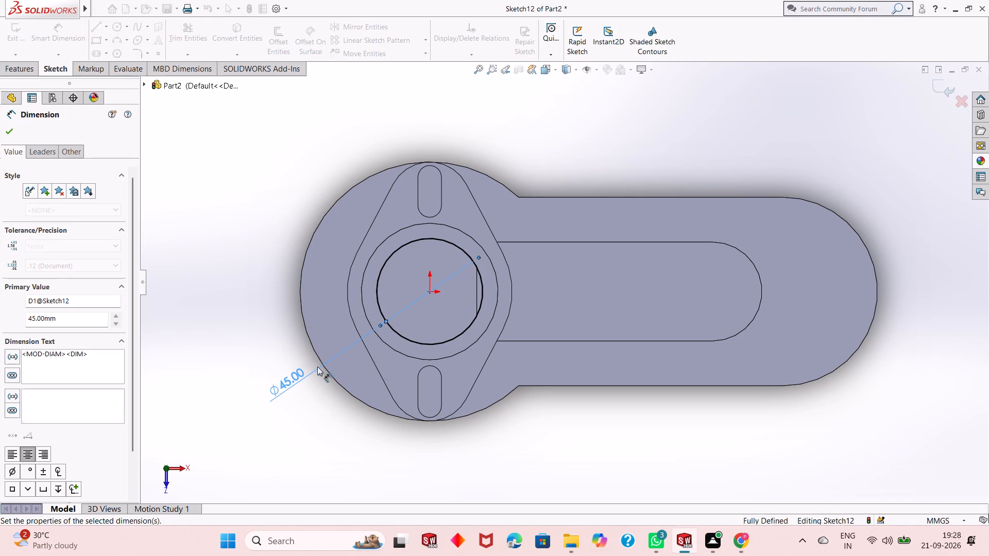
middle_click_drag(468, 346, 477, 320)
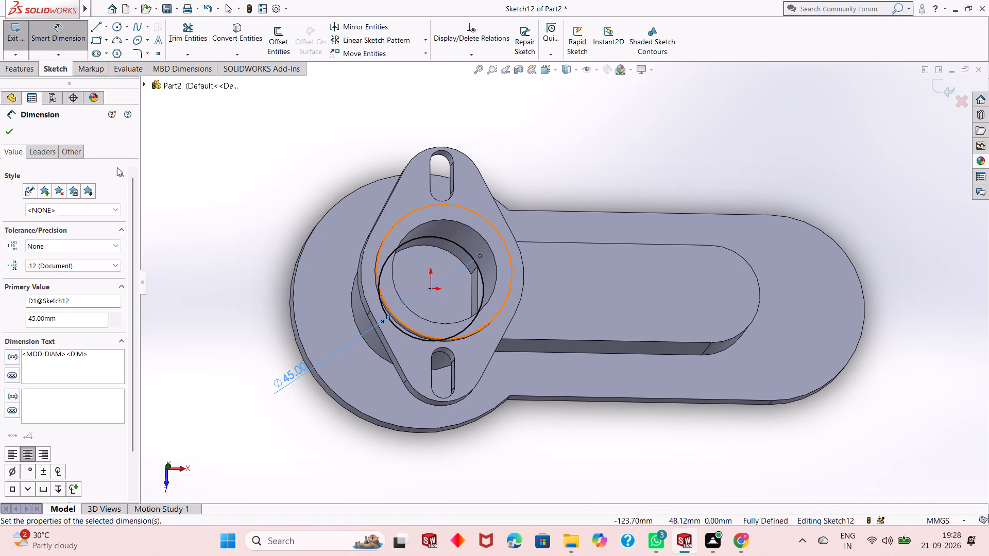
left_click(11, 135)
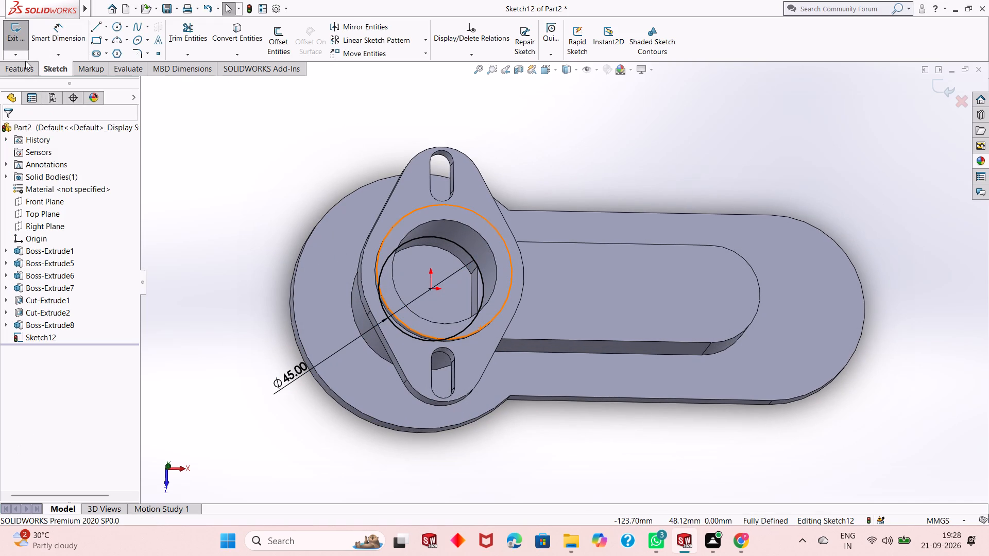
Cut-extrude the 45 mm bore circle downward from the sketch plane to a blind depth of 30 mm.
left_click(25, 65)
left_click(187, 40)
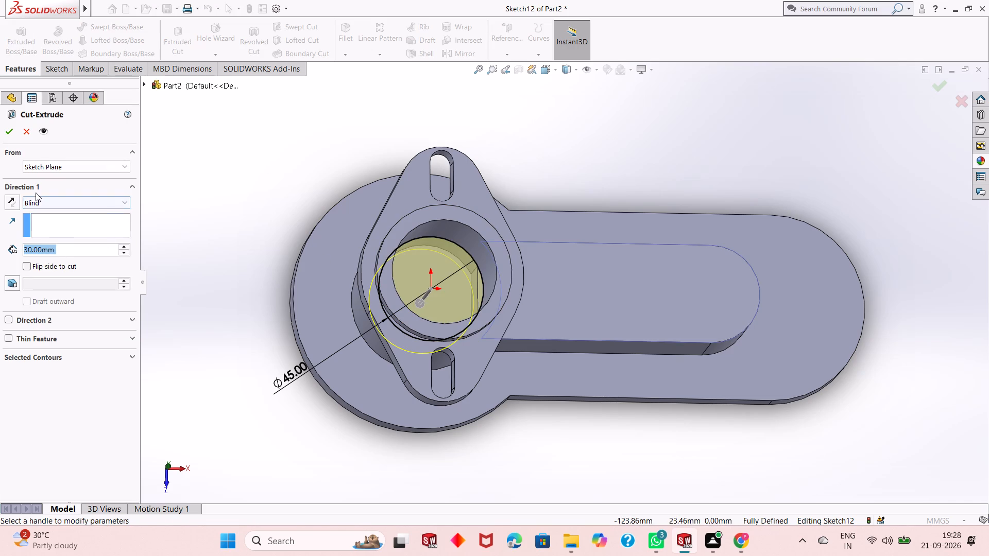
middle_click_drag(377, 340, 377, 335)
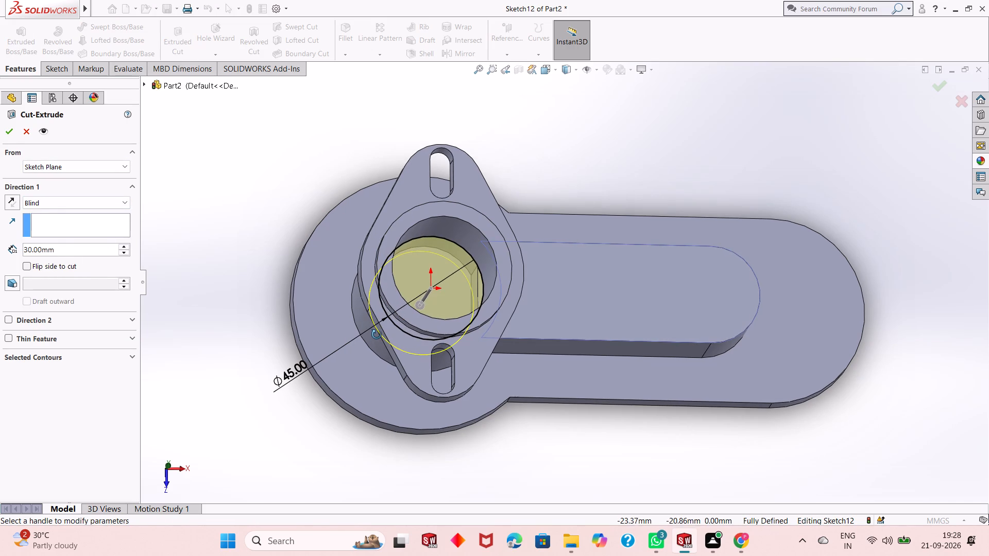
middle_click_drag(377, 335, 386, 196)
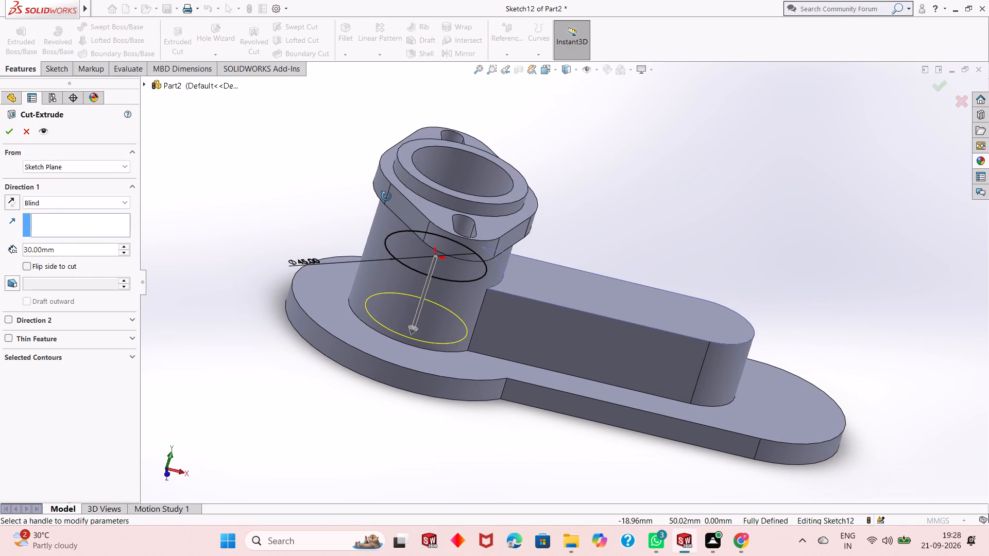
middle_click_drag(386, 196, 370, 151)
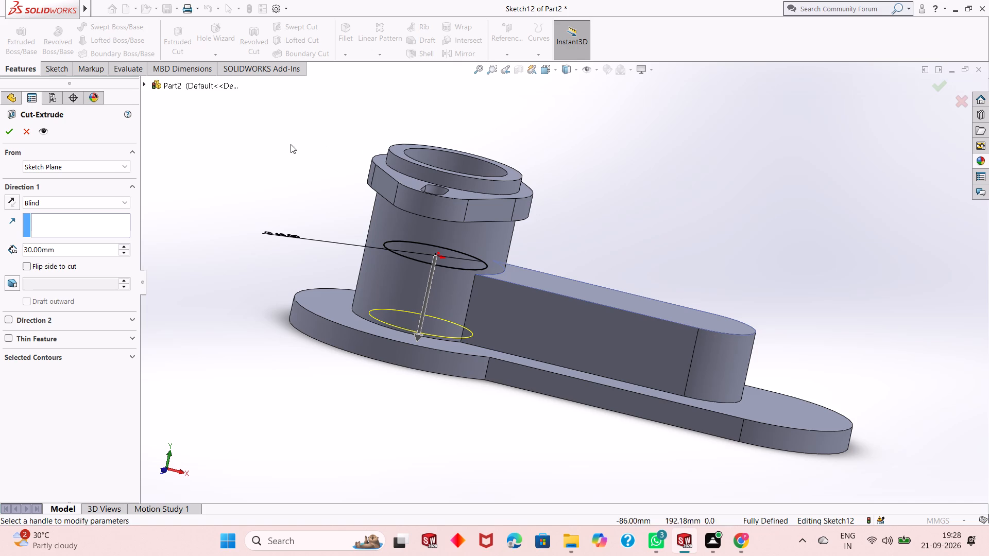
middle_click_drag(450, 303, 468, 300)
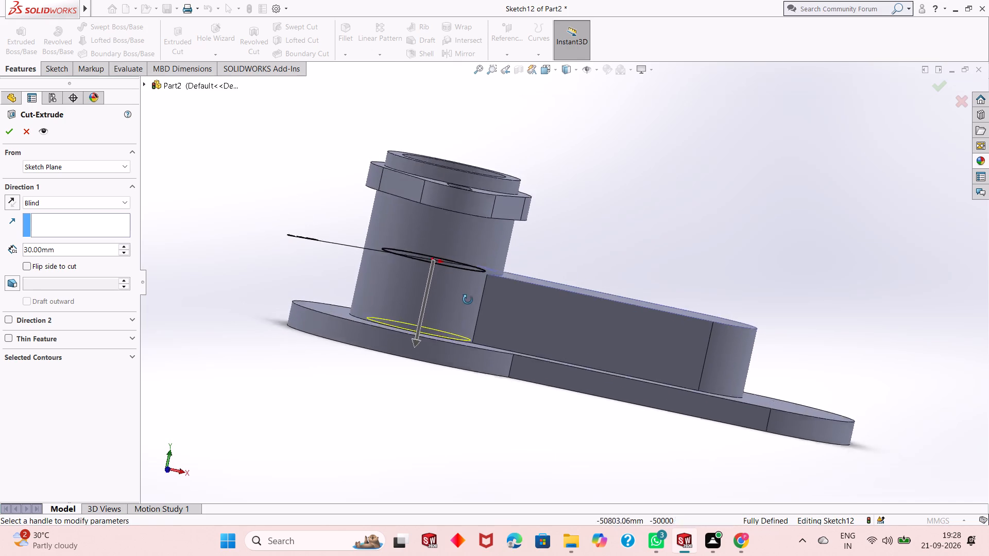
middle_click_drag(468, 300, 468, 325)
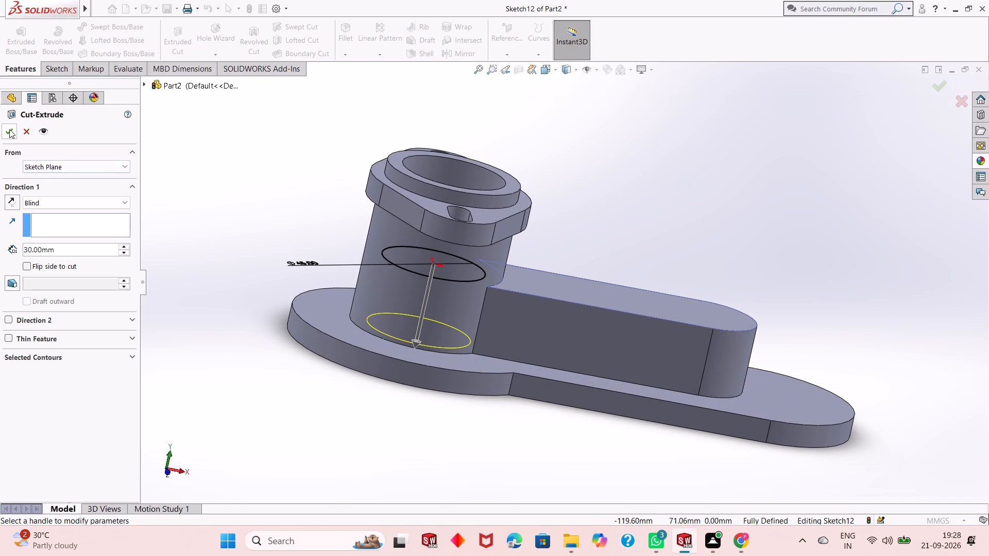
left_click(9, 129)
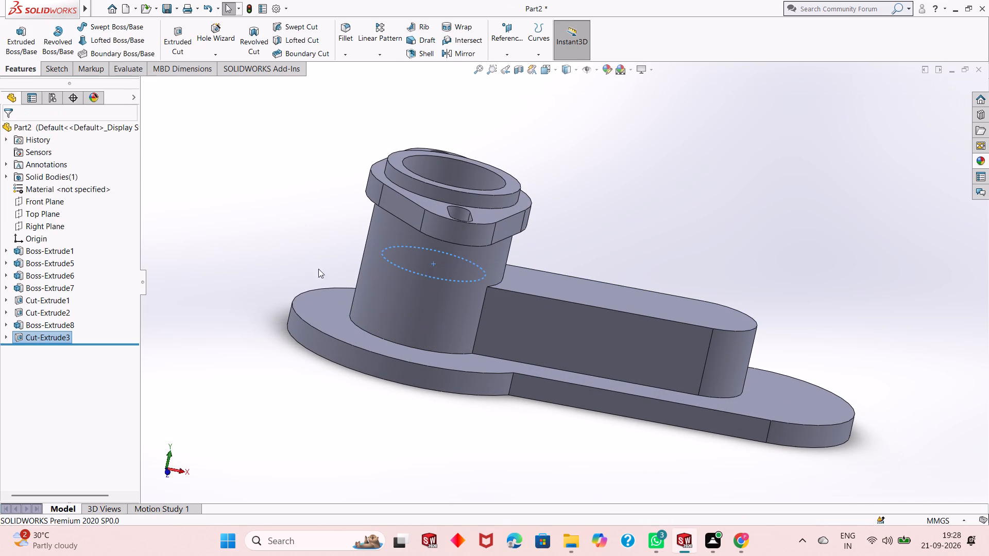
On the round-ended block's top face, sketch a circle about 34 mm in diameter on the centreline, about 91 mm from the origin.
middle_click_drag(356, 269, 327, 441)
left_click(276, 308)
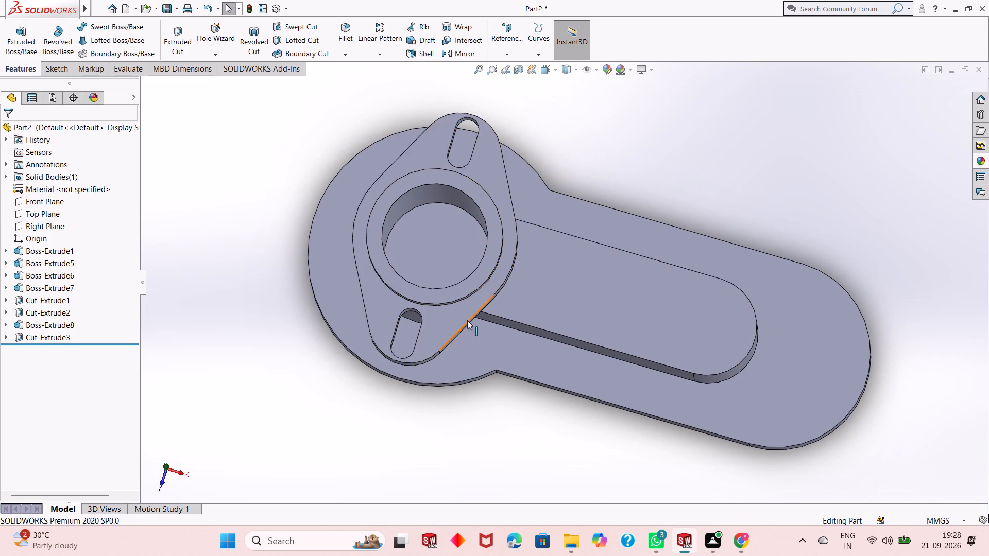
middle_click_drag(467, 314, 474, 274)
left_click(652, 298)
left_click(696, 269)
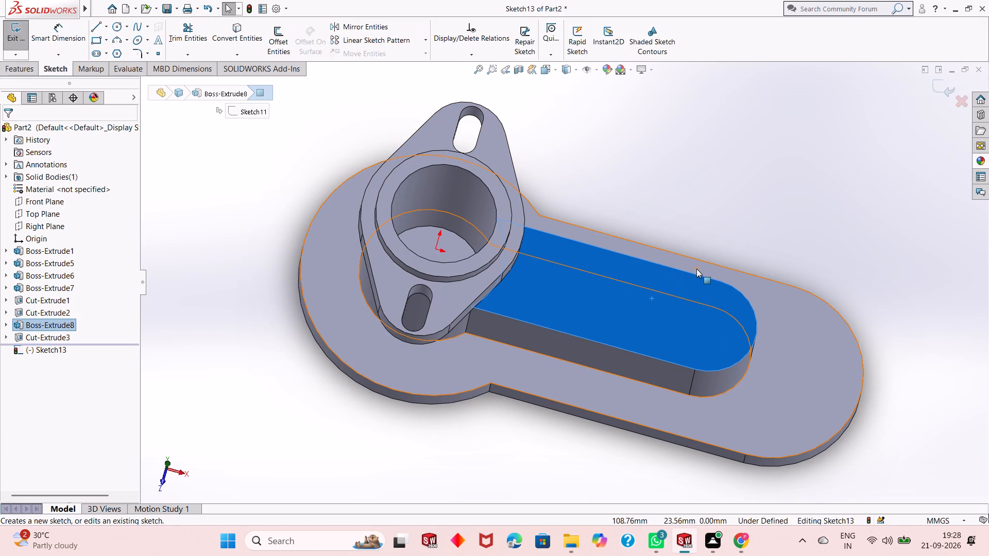
key("ctrl+8")
key("Escape")
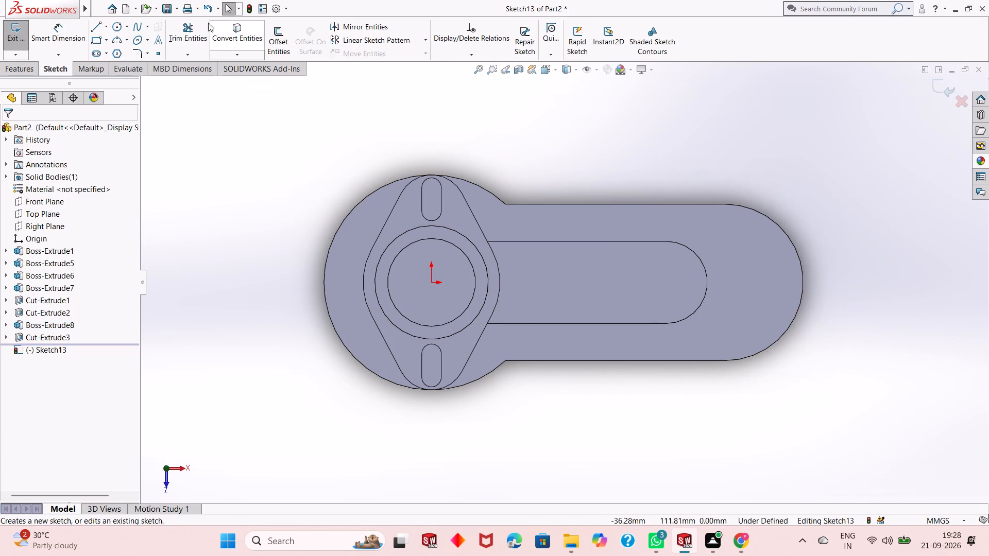
left_click(114, 27)
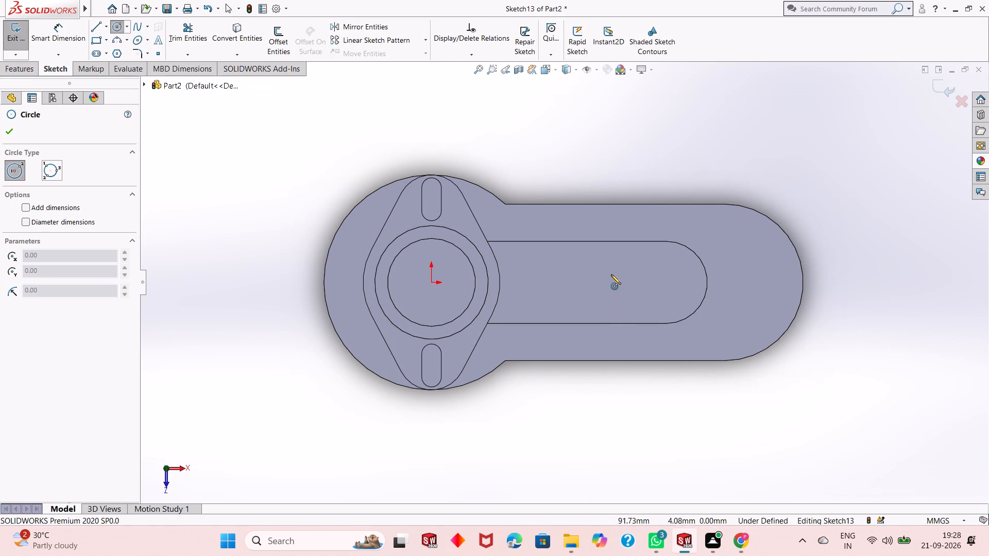
left_click(609, 282)
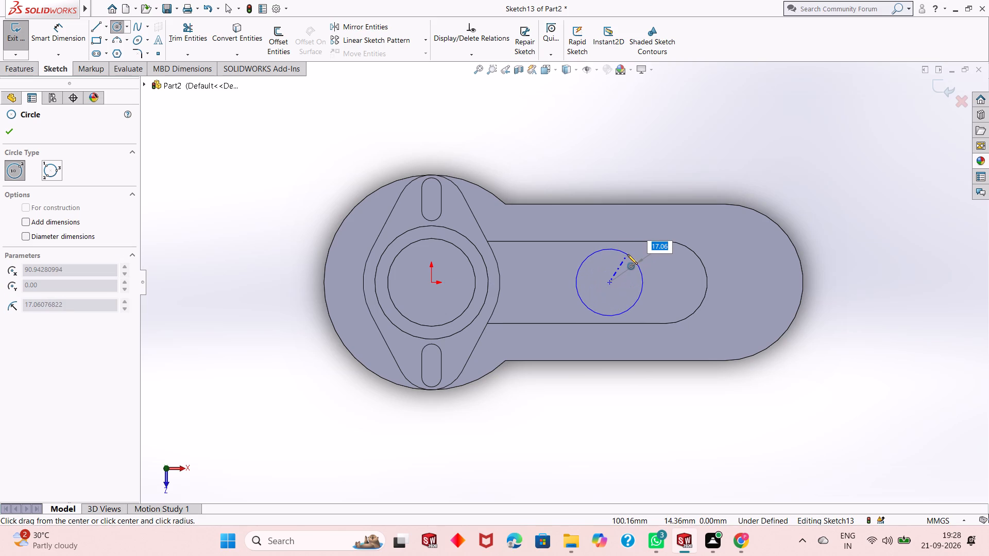
left_click(627, 254)
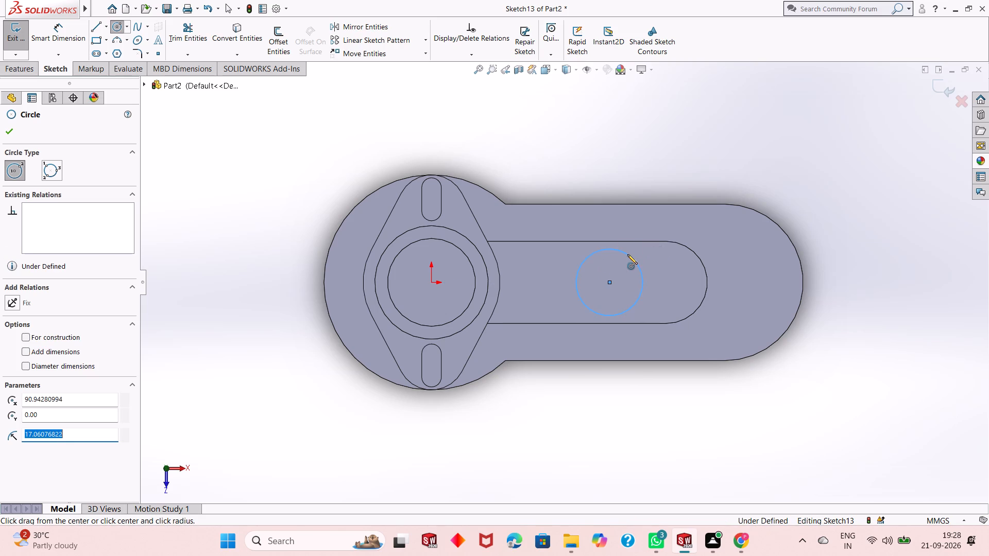
left_click(15, 131)
Dimension the diameter of the circle on the block's top face to 30 mm.
left_click(73, 40)
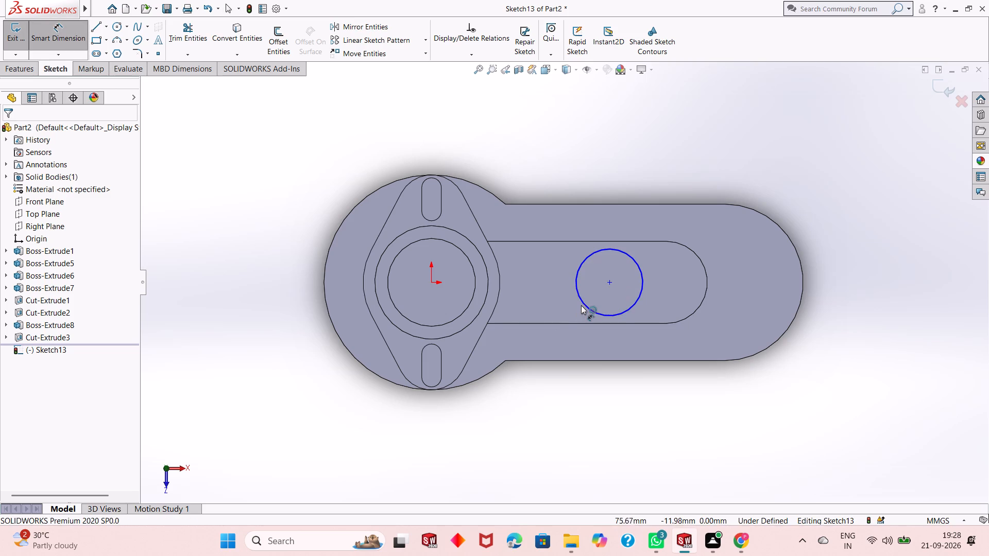
left_click(583, 304)
left_click(511, 436)
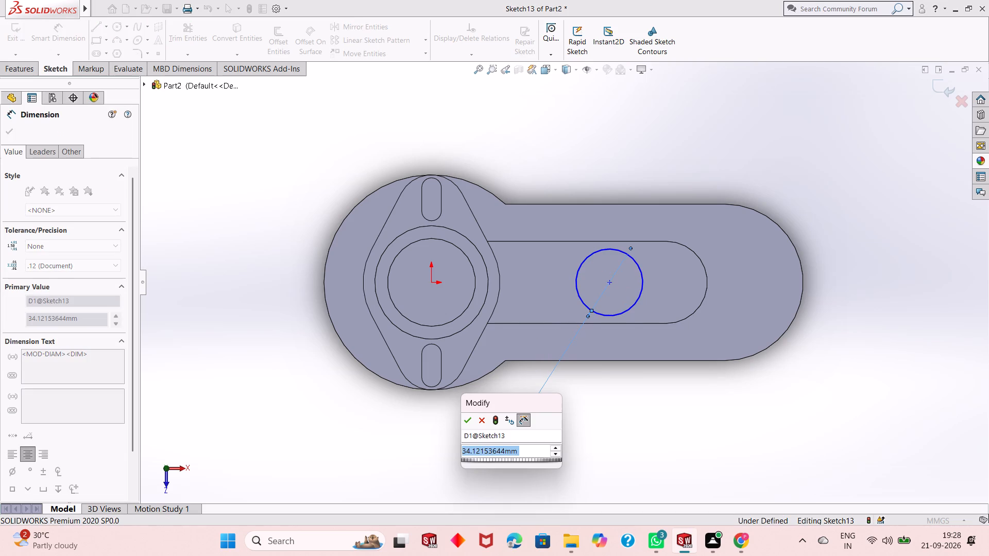
type("30")
key("Return")
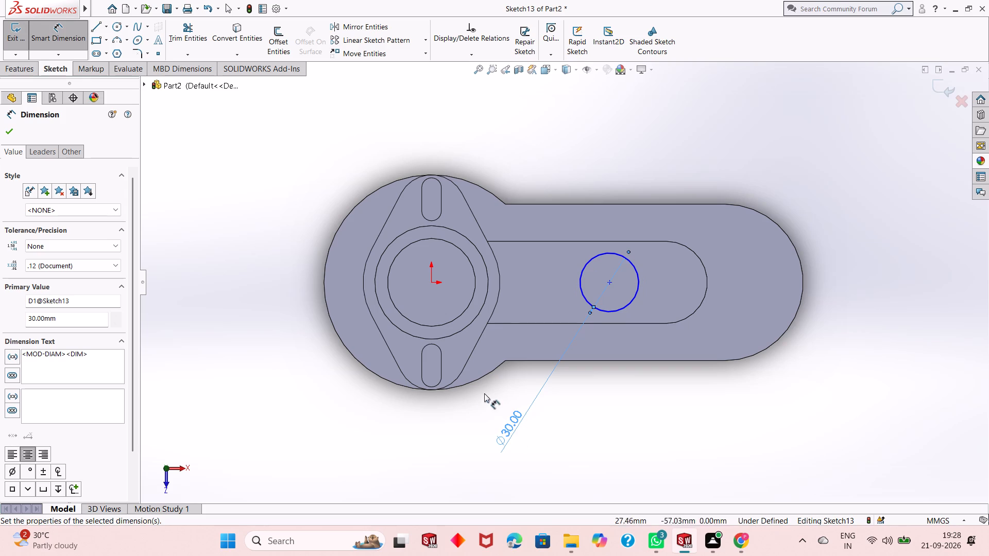
Dimension the horizontal distance between the origin and the 30 mm circle's centre to 90 mm.
left_click(611, 284)
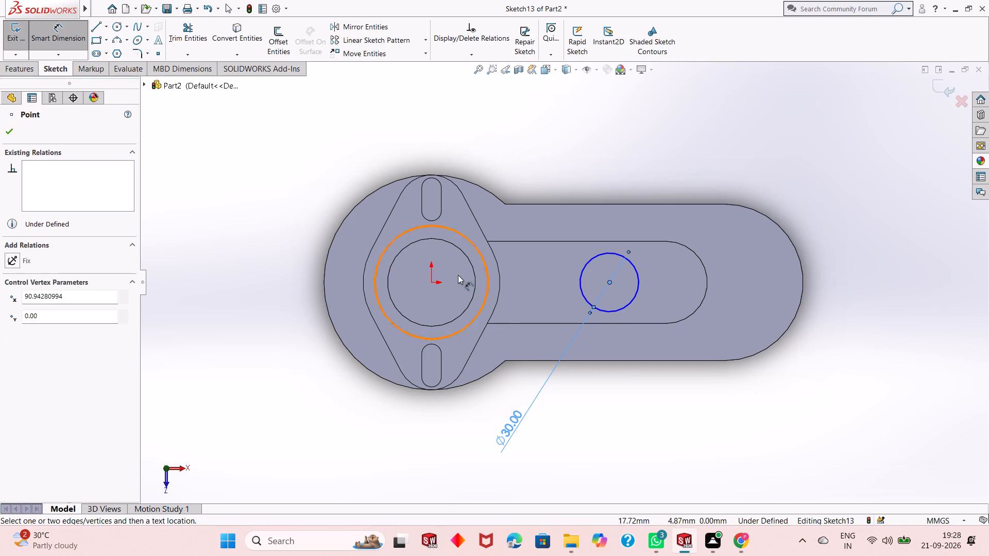
left_click(428, 283)
left_click(430, 282)
left_click(458, 427)
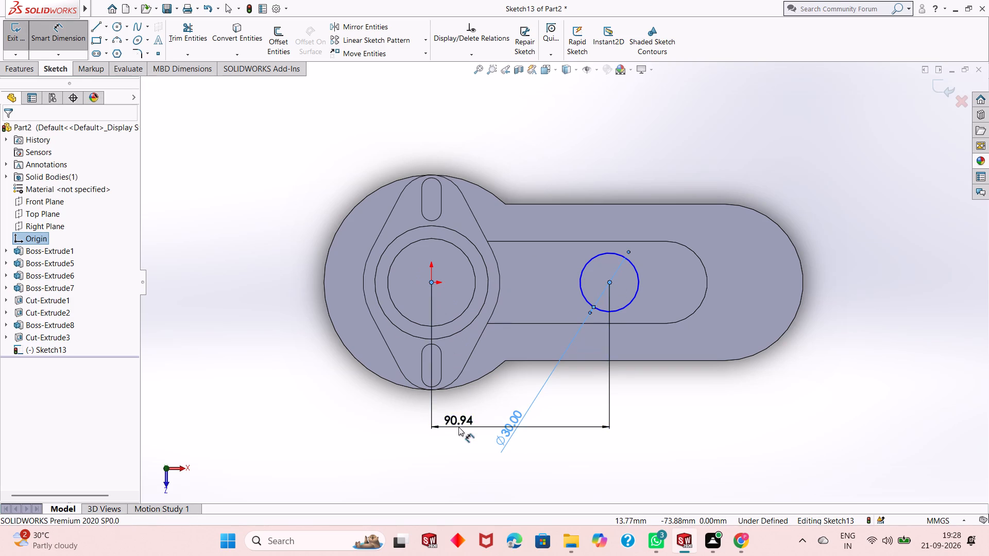
type("90")
key("Return")
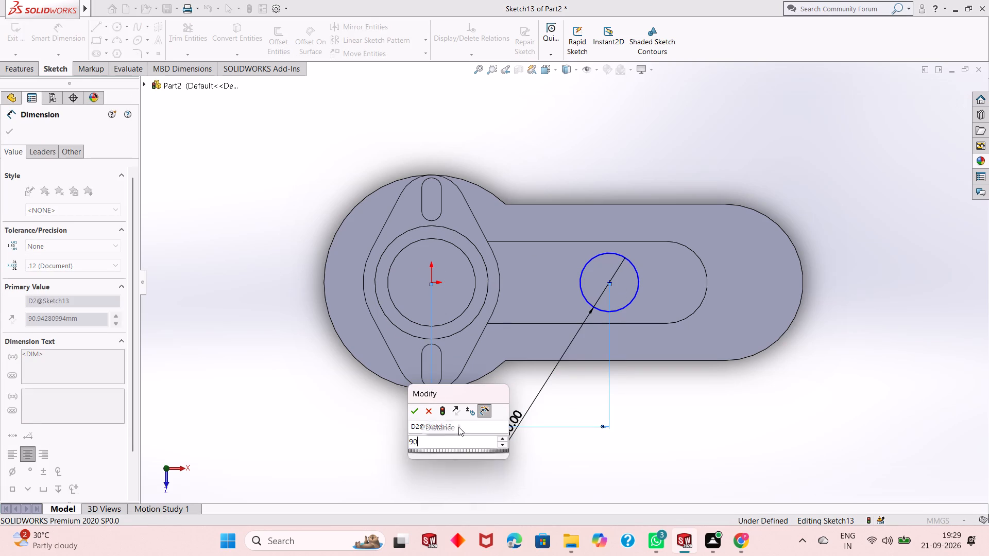
left_click(16, 130)
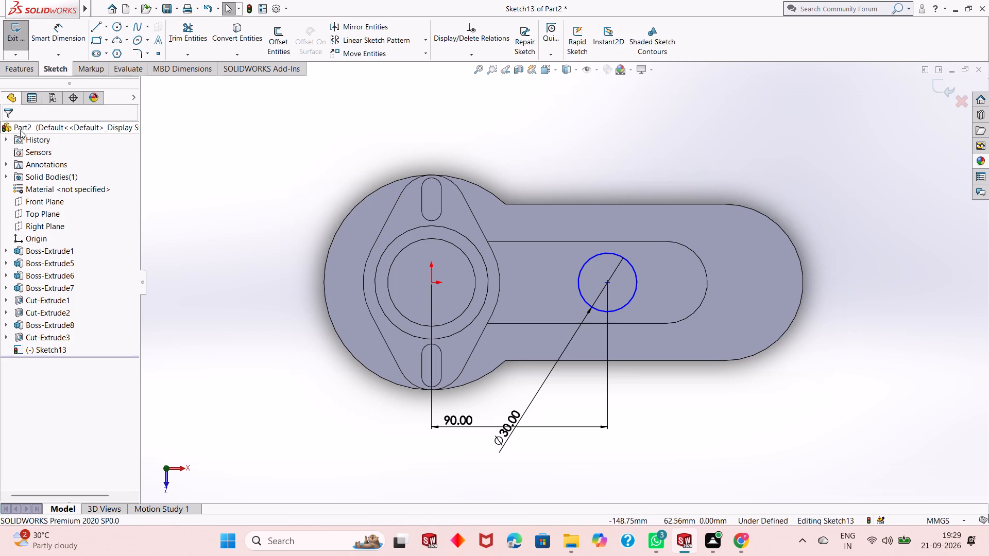
Extrude the 30 mm circle upward from the block's top face as a boss to a blind depth of 5 mm.
left_click(15, 67)
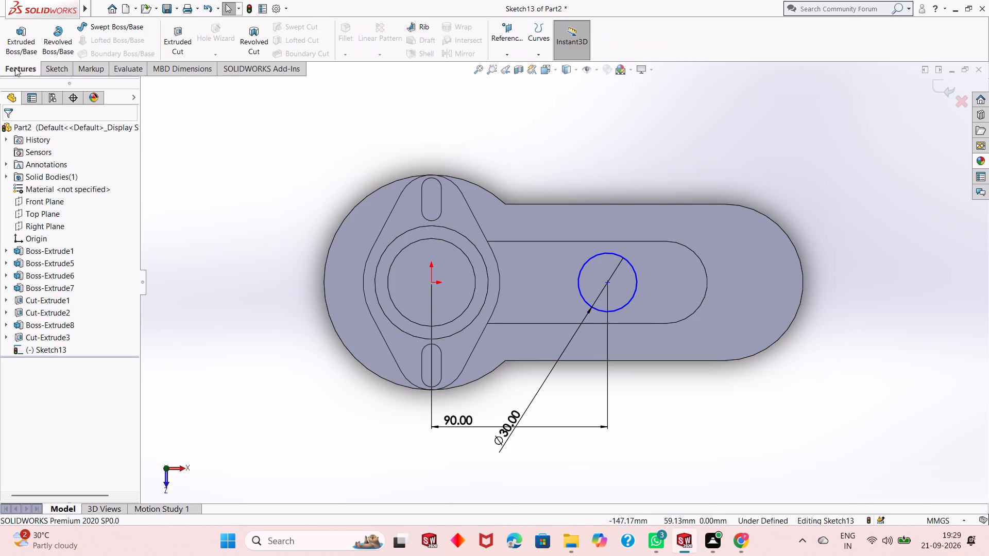
left_click(18, 49)
middle_click_drag(618, 386, 613, 266)
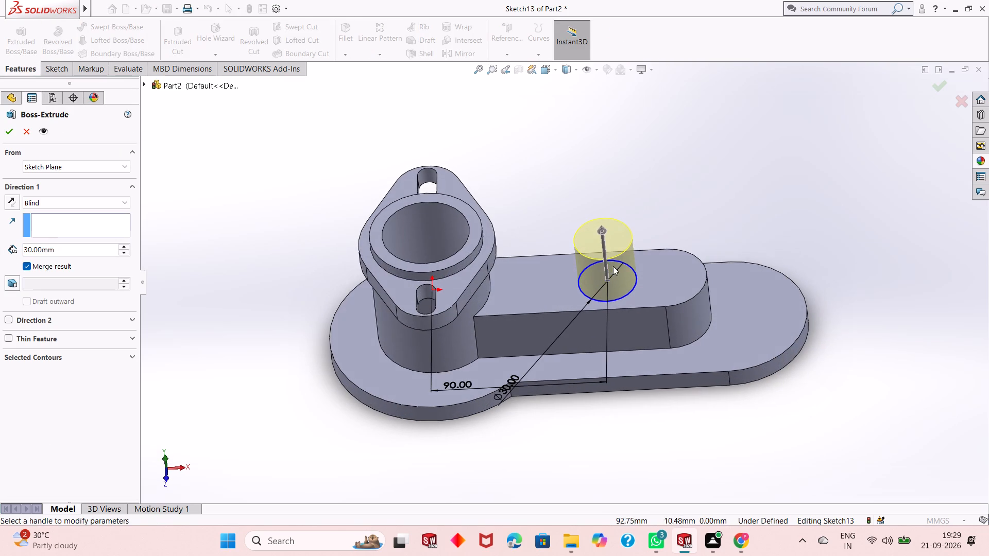
double_click(53, 251)
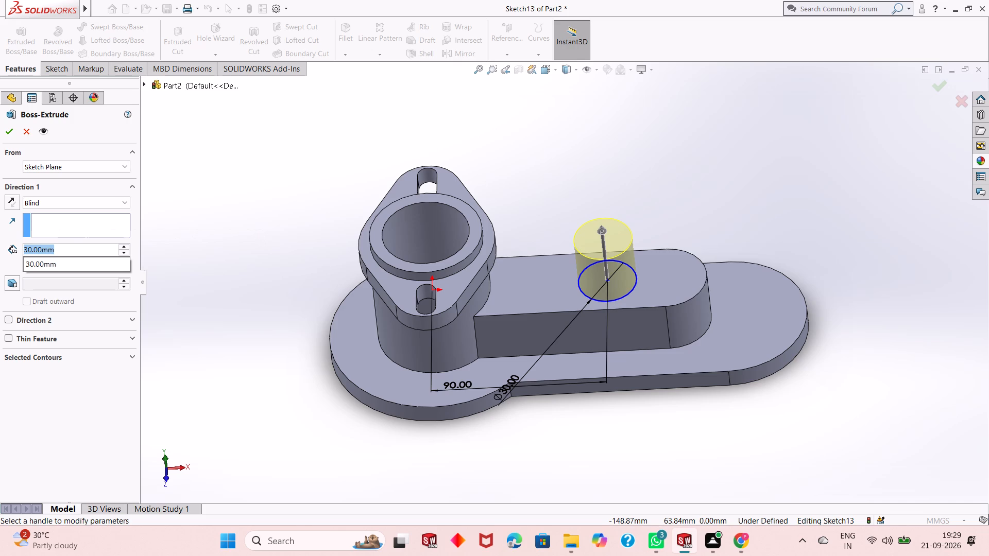
key("5")
key("Return")
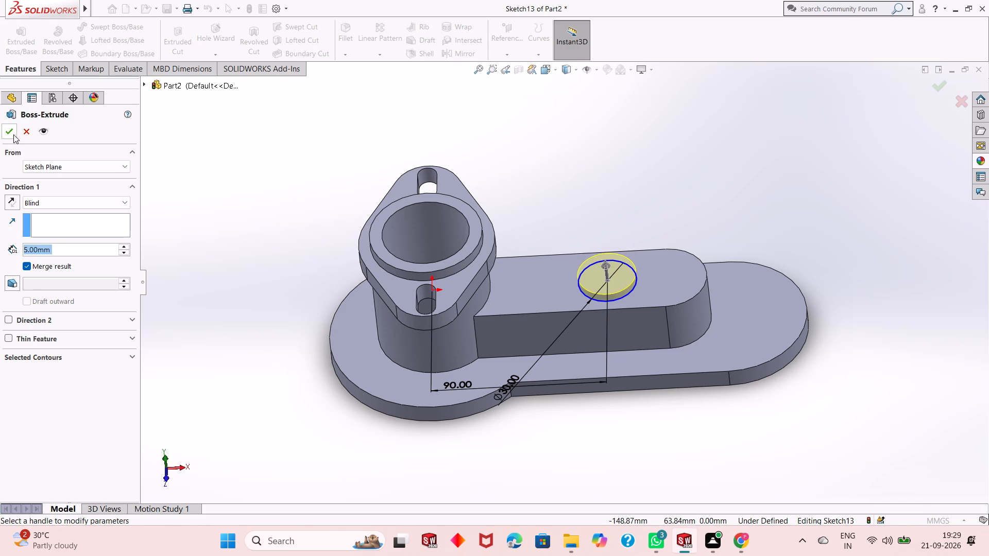
left_click(13, 134)
left_click(229, 292)
scroll(649, 341, "up", 1)
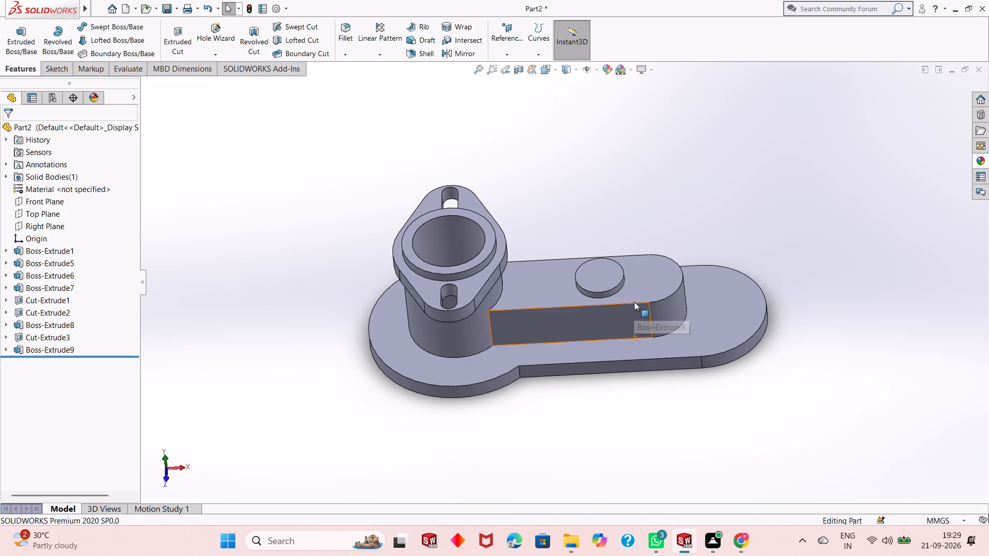
middle_click_drag(634, 302, 624, 310)
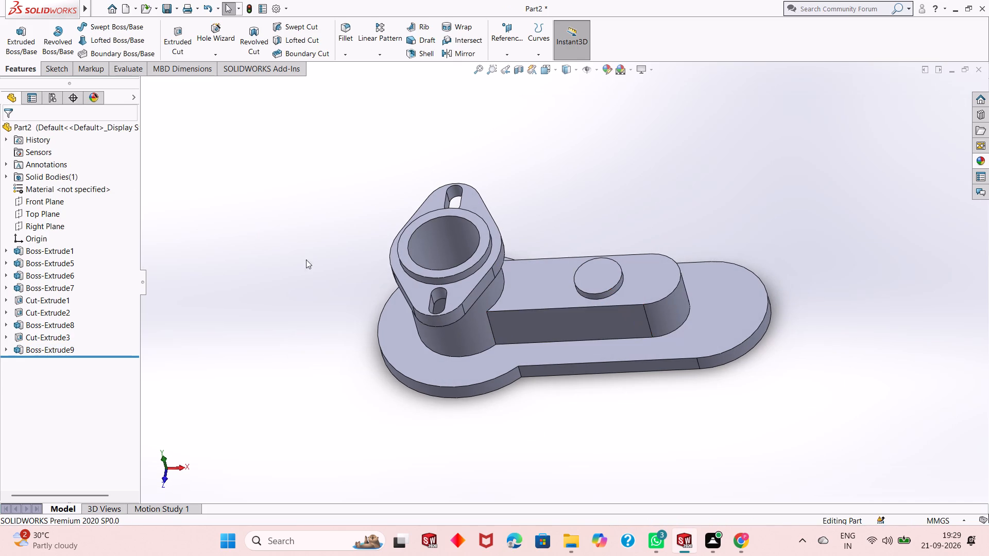
Set the extrusion depth of the small round boss on the block to 4 mm.
left_click(55, 345)
left_click(62, 320)
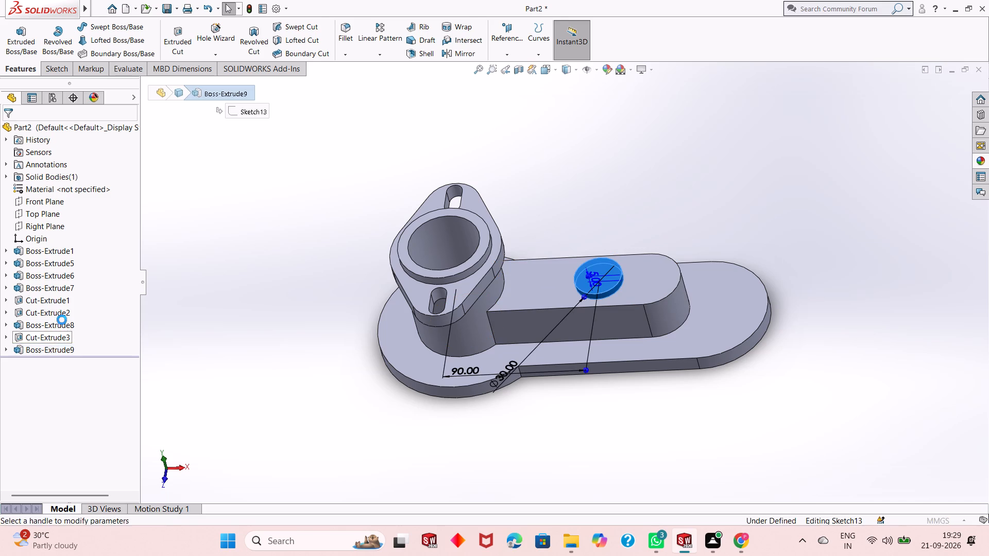
key("4")
key("Return")
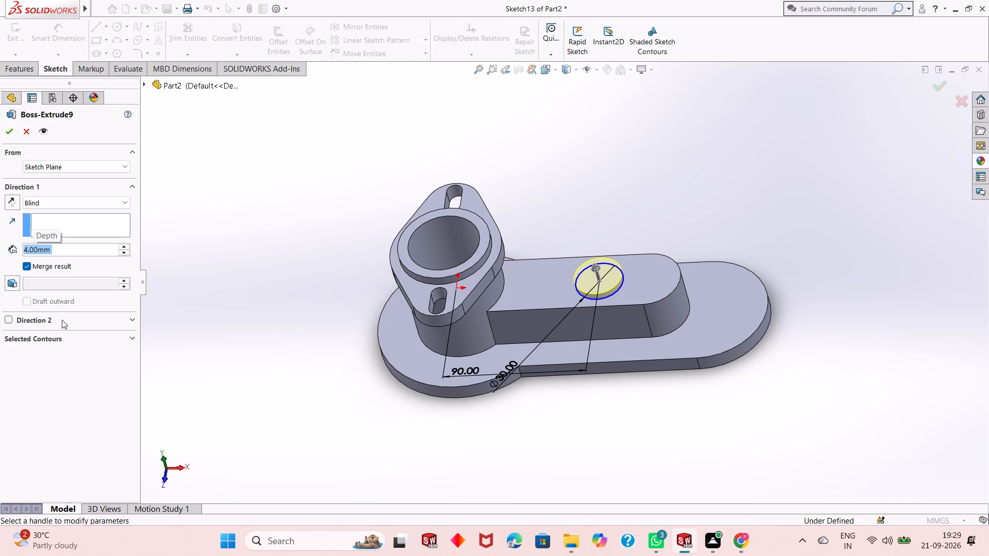
left_click(4, 128)
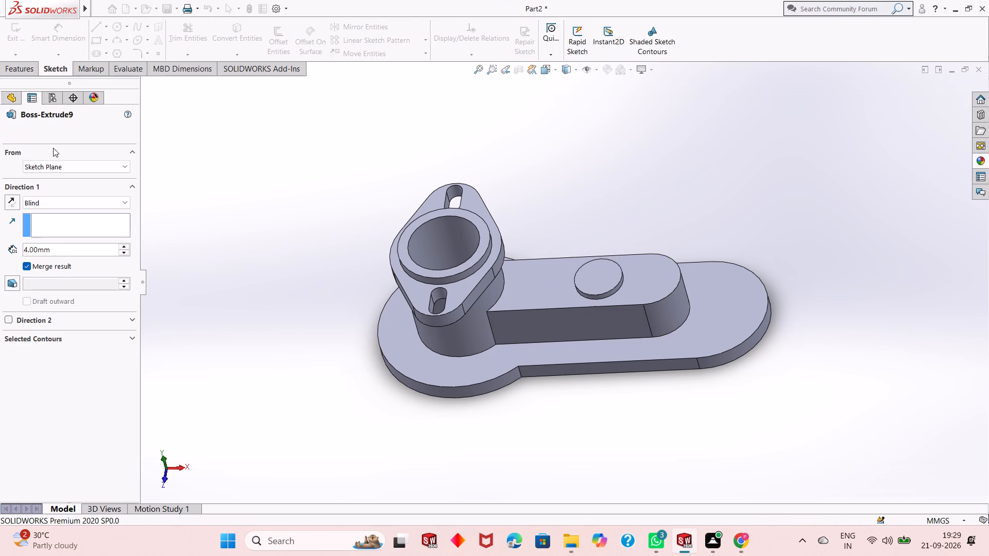
left_click(211, 307)
scroll(605, 312, "down", 4)
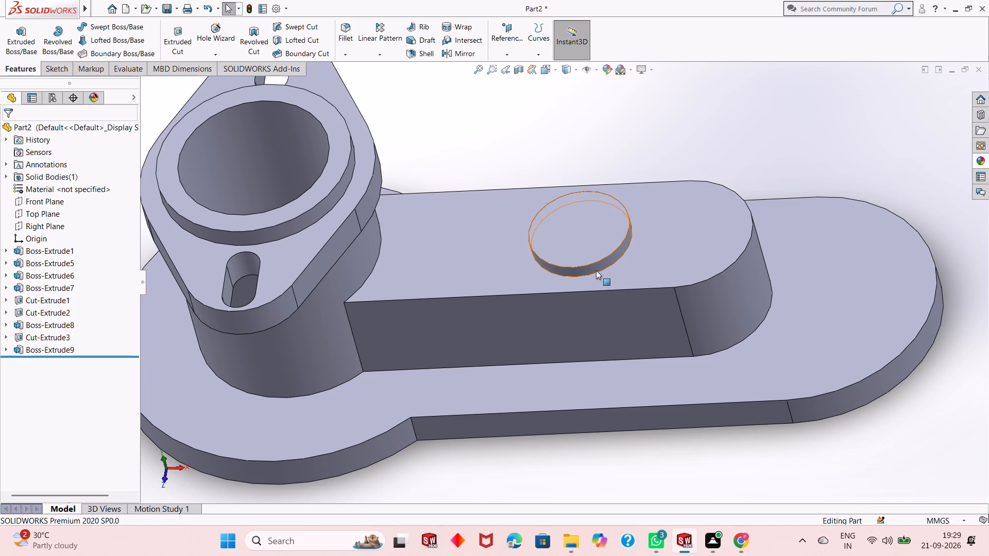
On the small boss's top face, sketch a circle about 24 mm in diameter centred on the boss.
middle_click_drag(596, 270, 595, 289)
left_click(590, 232)
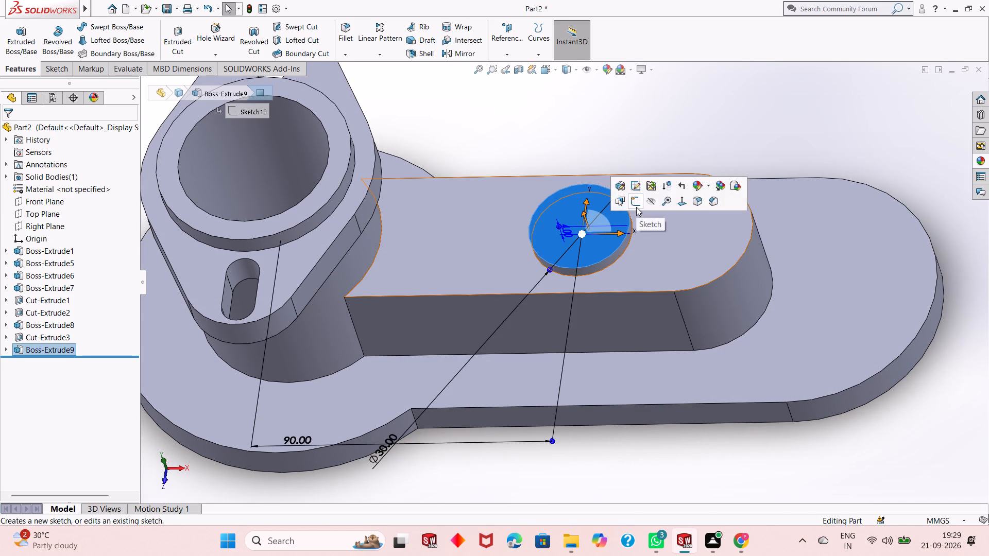
left_click(636, 207)
left_click(489, 138)
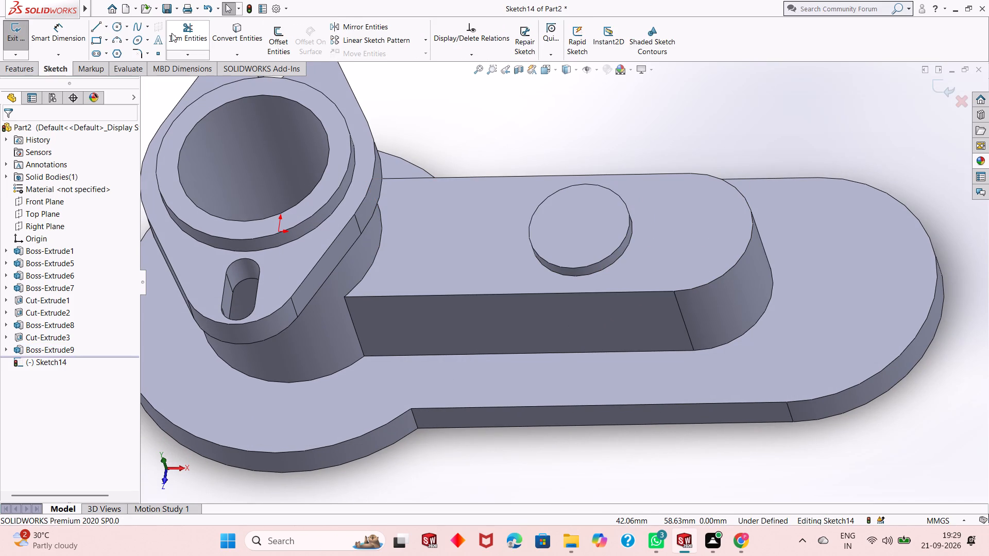
left_click(120, 28)
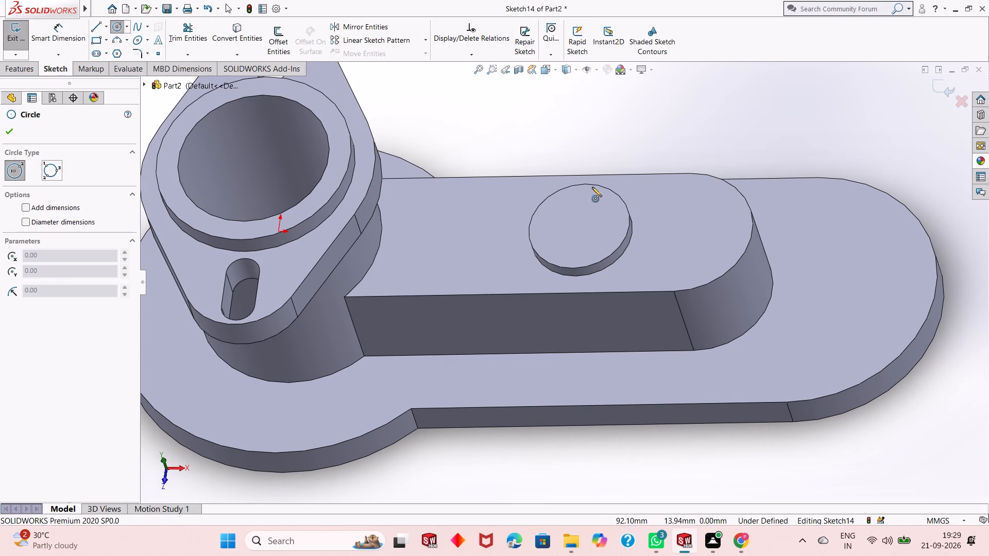
left_click(580, 226)
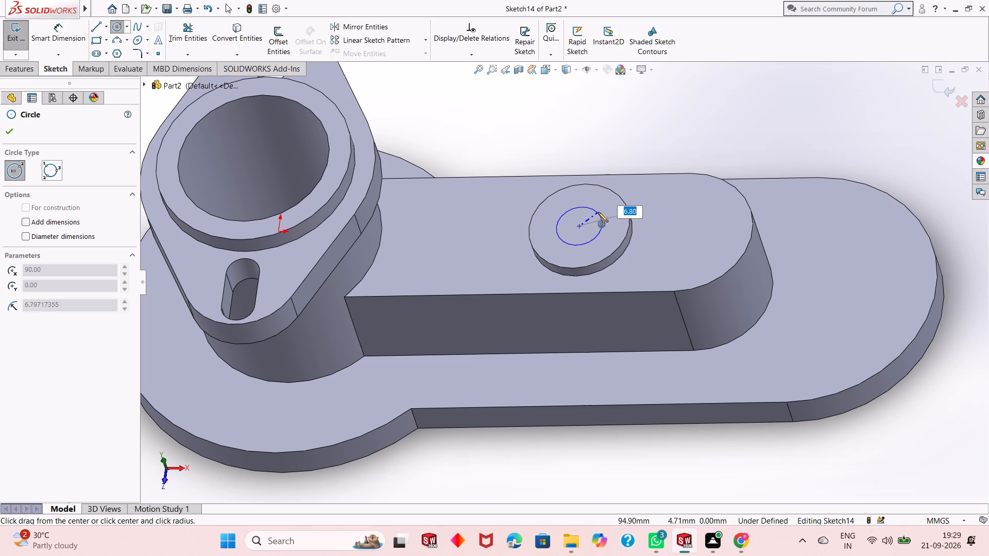
left_click(607, 199)
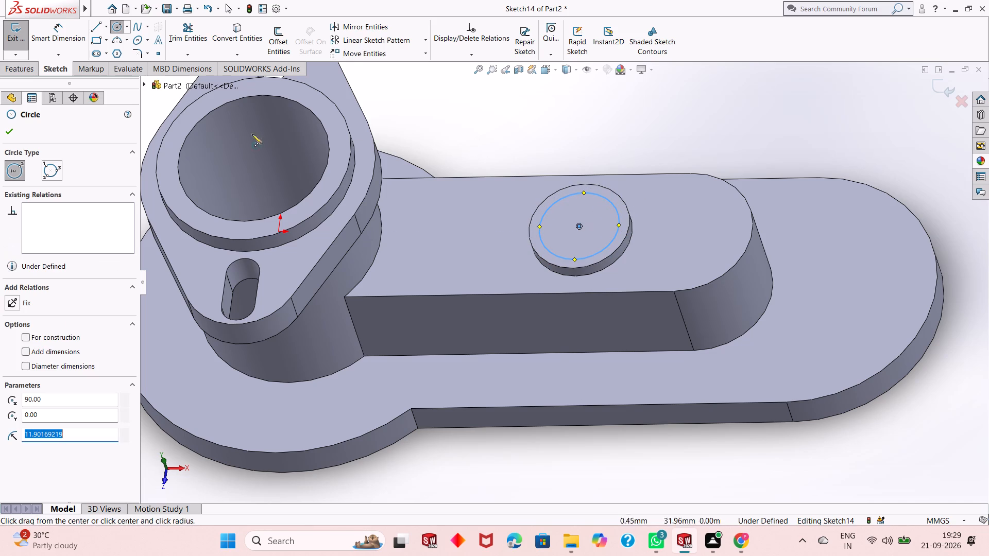
left_click(10, 131)
Dimension the diameter of the circle on the small boss's top face to 15 mm.
left_click(69, 38)
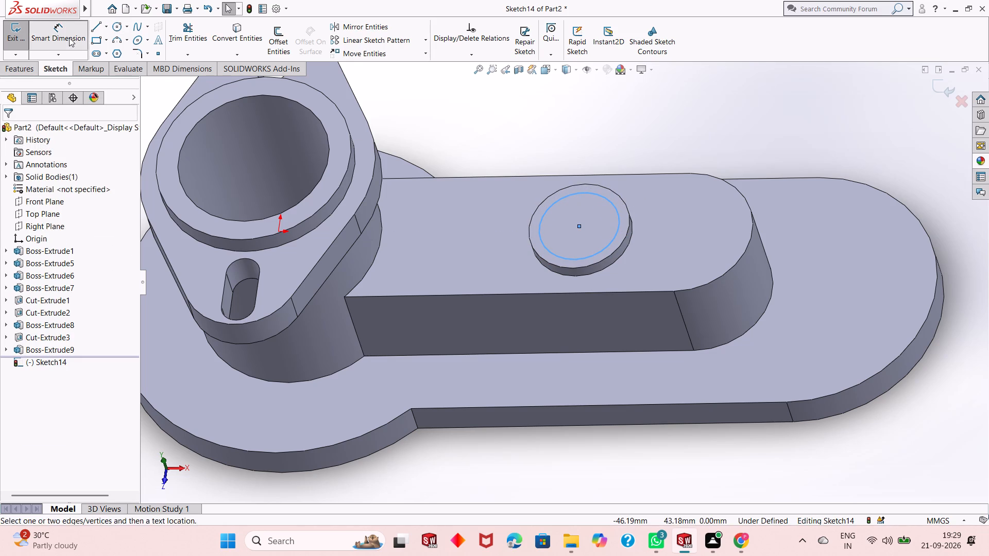
left_click(541, 231)
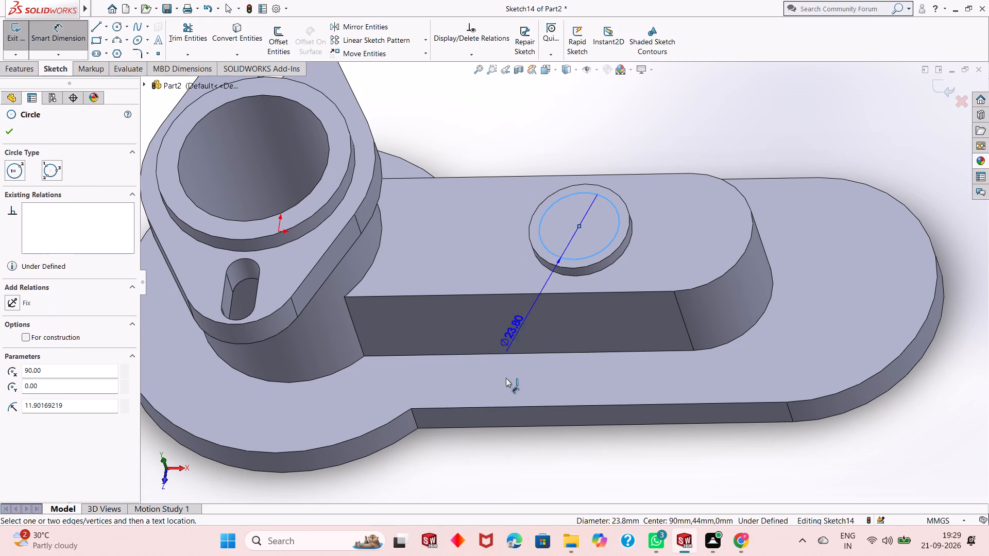
left_click(473, 432)
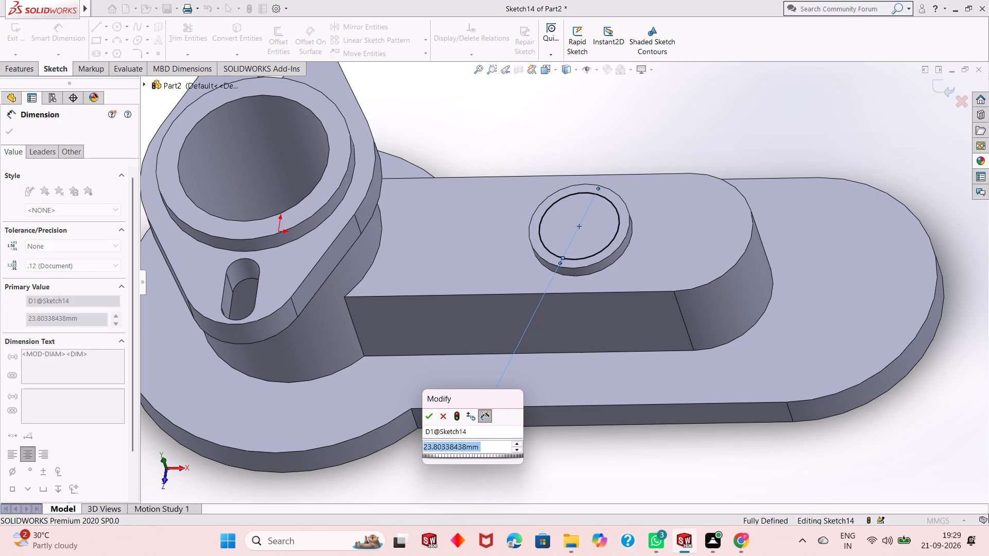
type("15")
key("Return")
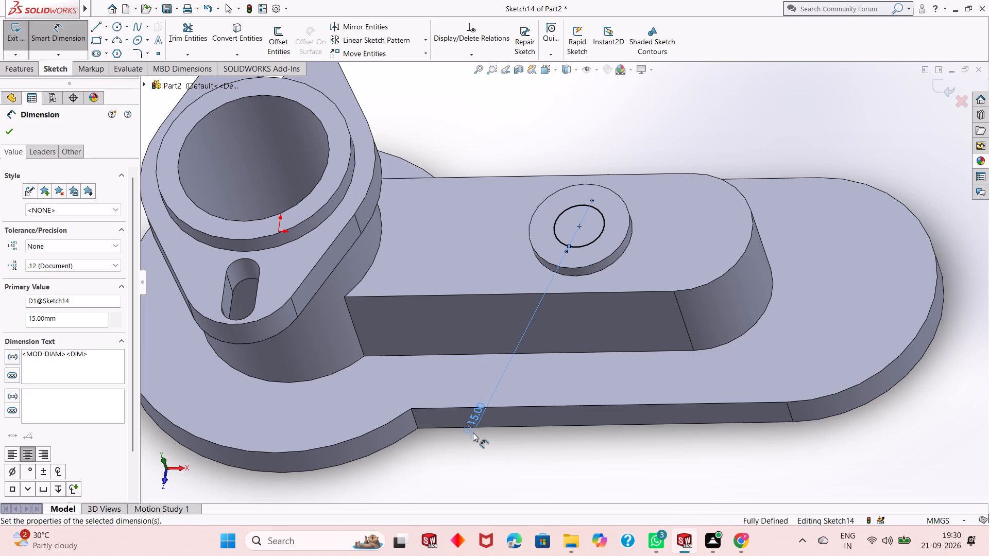
Set the diameter dimension of the circle on the small boss to 20 mm.
double_click(472, 433)
type("20")
key("Return")
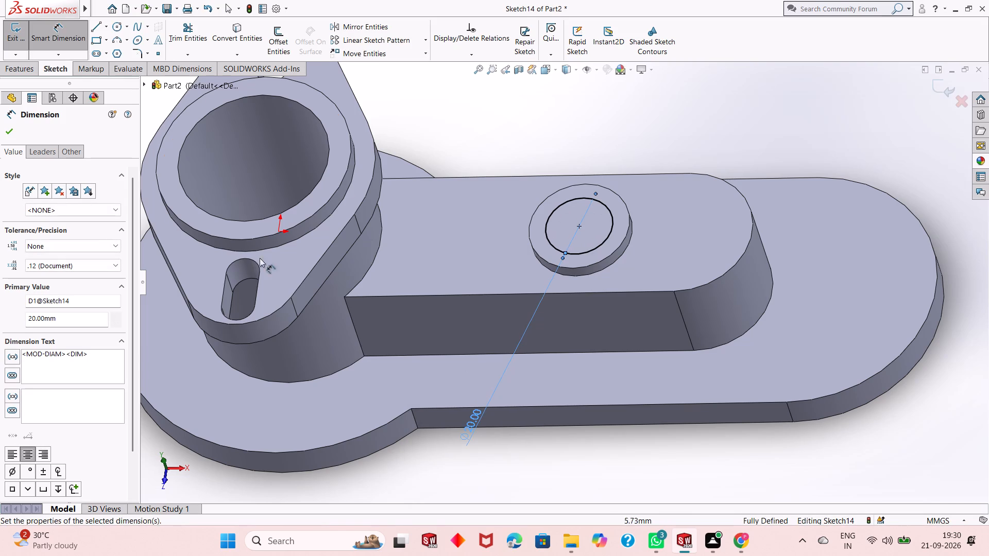
left_click(4, 135)
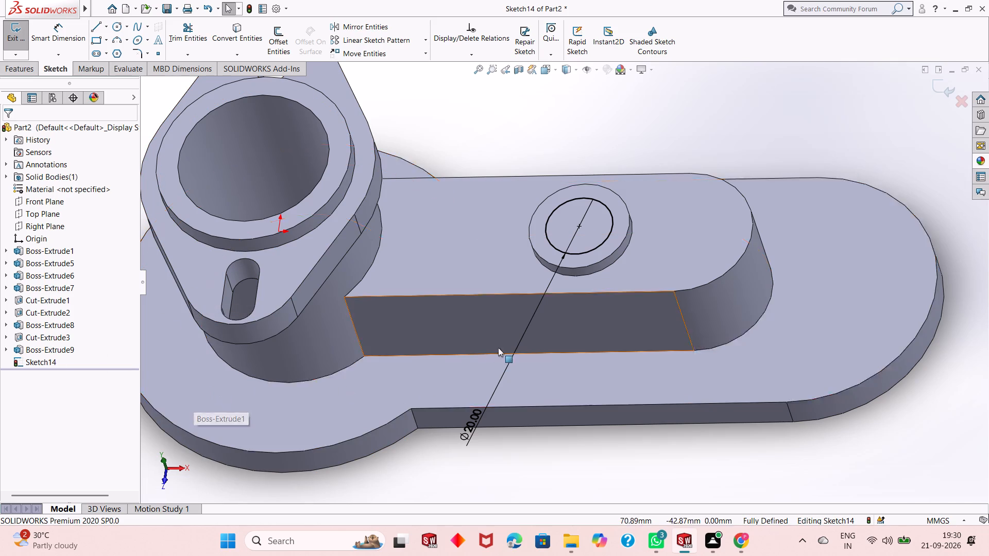
Examine the small boss and the circle sketched on its top face from several angles and distances.
scroll(498, 347, "up", 1)
scroll(533, 205, "down", 1)
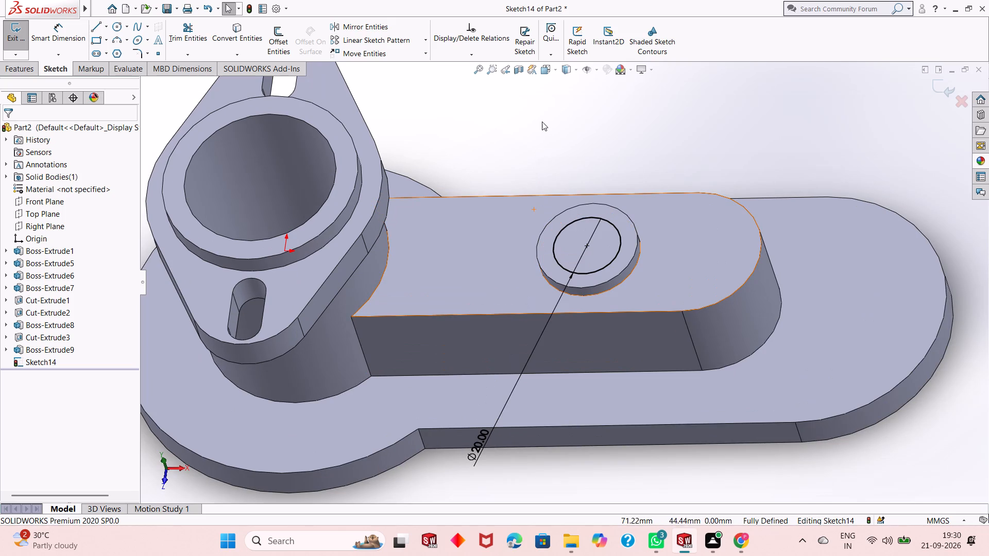
right_click(542, 121)
left_click(503, 132)
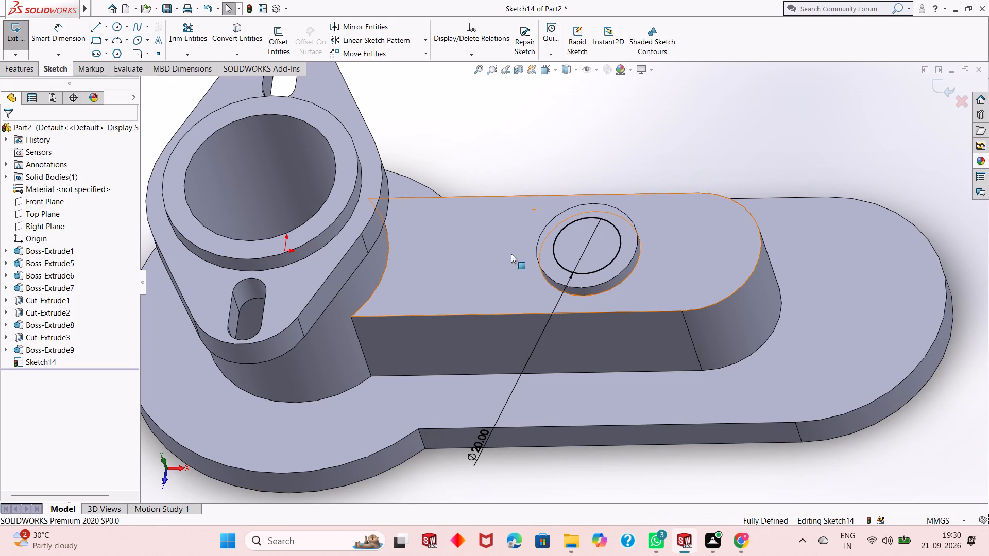
scroll(467, 237, "up", 1)
left_click(526, 153)
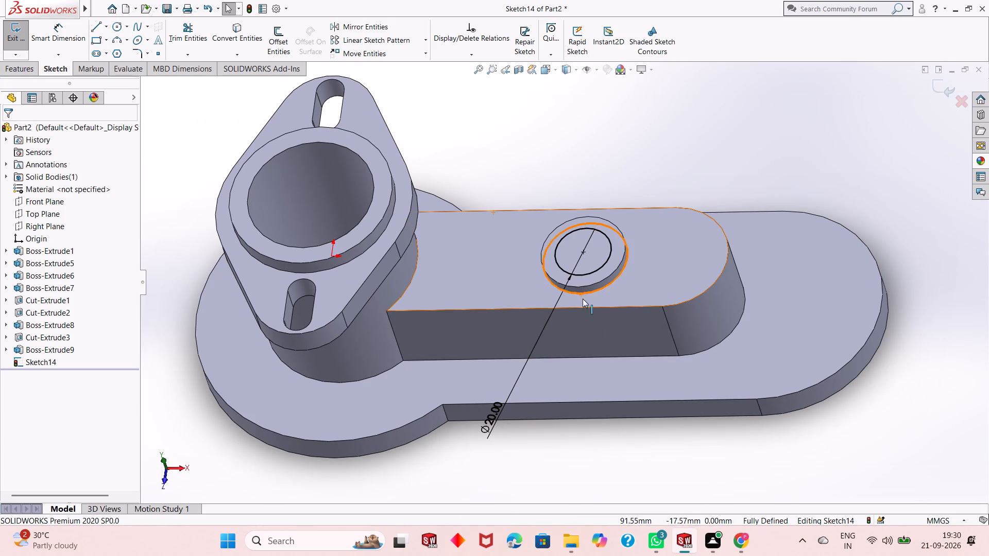
middle_click_drag(582, 295, 584, 335)
scroll(572, 277, "down", 2)
middle_click_drag(603, 321, 607, 309)
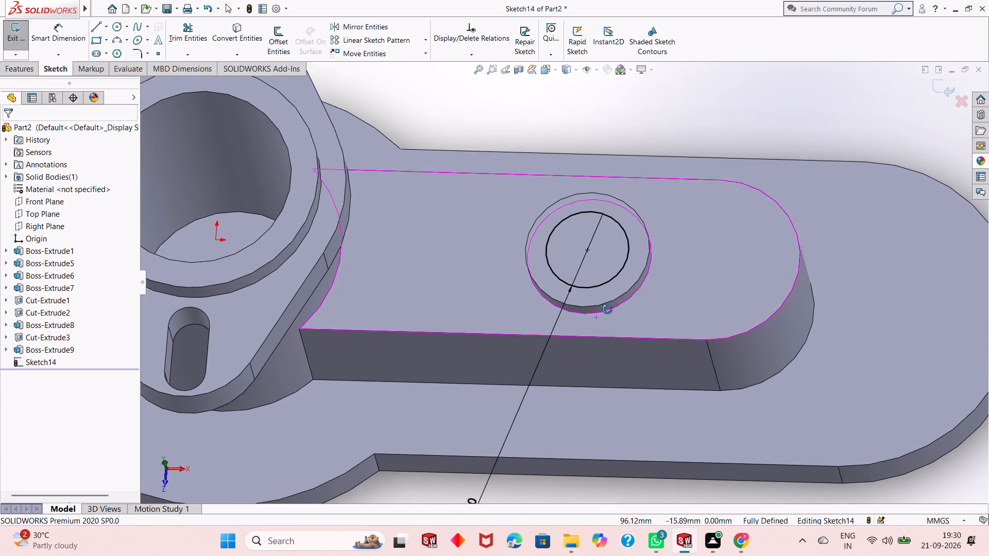
middle_click_drag(607, 309, 583, 238)
scroll(582, 249, "down", 2)
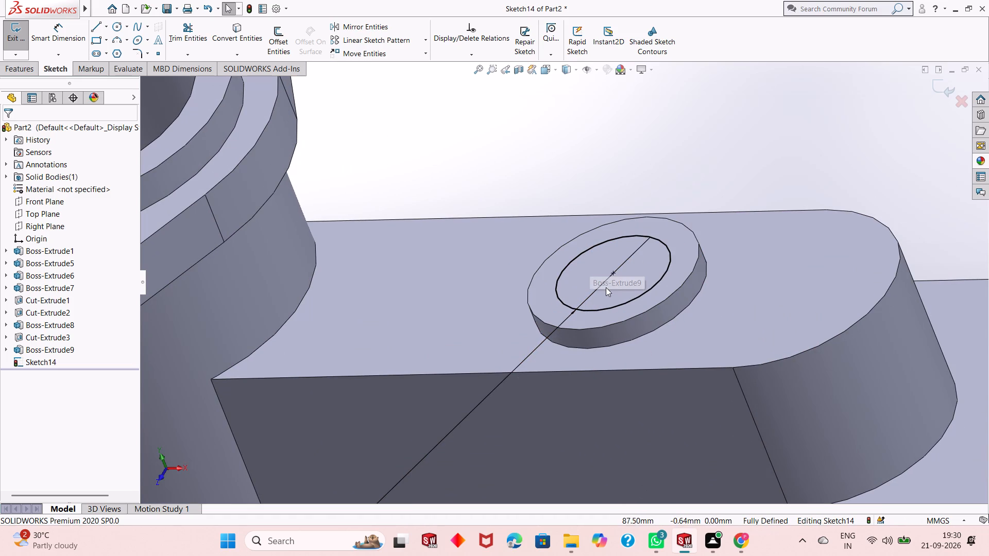
middle_click_drag(604, 286, 610, 302)
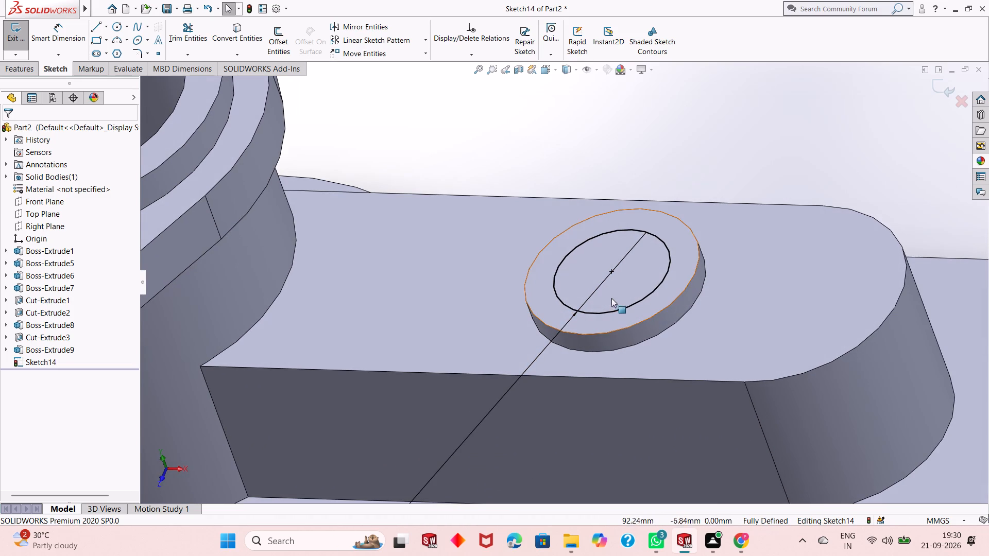
scroll(597, 298, "down", 1)
middle_click_drag(599, 297, 607, 317)
scroll(607, 317, "up", 2)
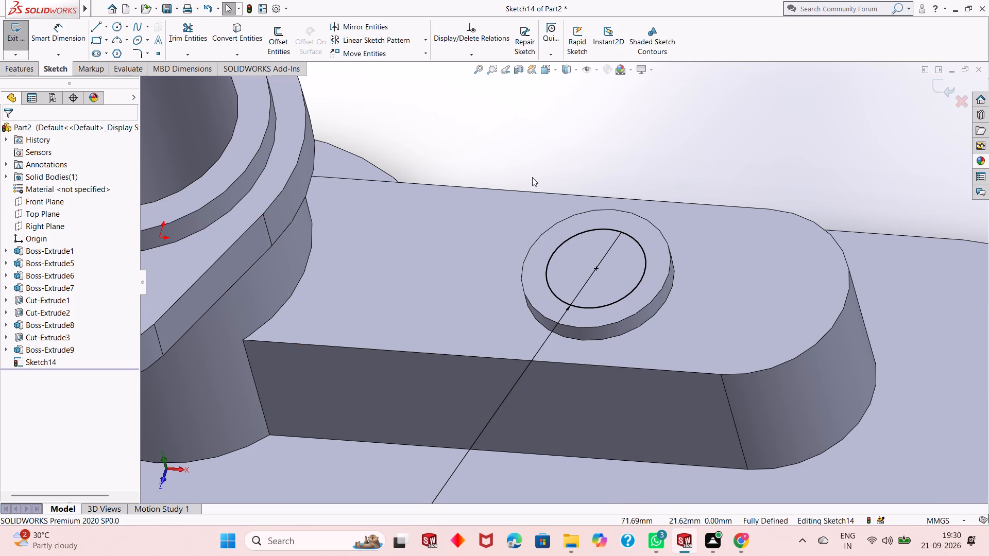
scroll(533, 177, "up", 2)
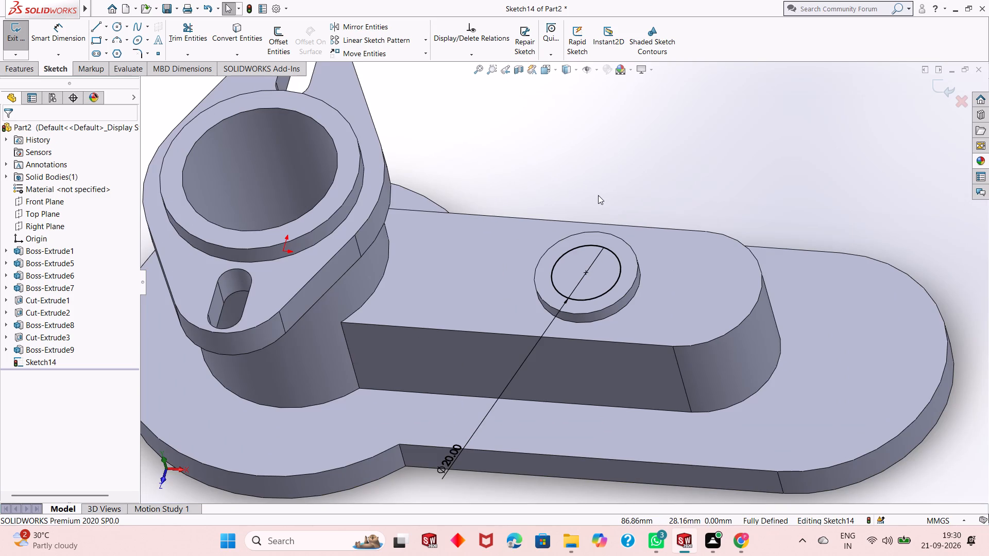
Cut-extrude the 20 mm circle downward through the small boss and block to a blind depth of 34 mm.
left_click(21, 67)
left_click(170, 36)
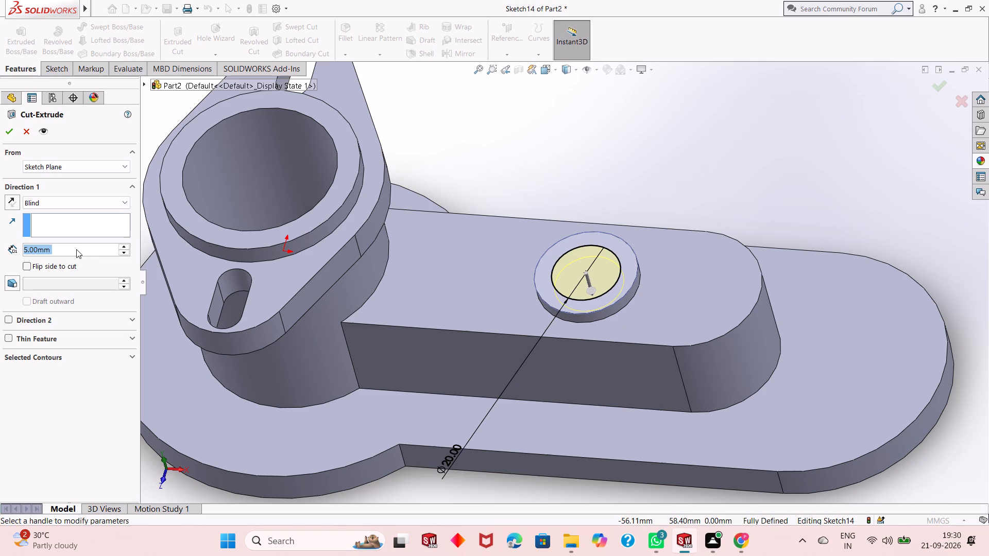
type("30")
key("Return")
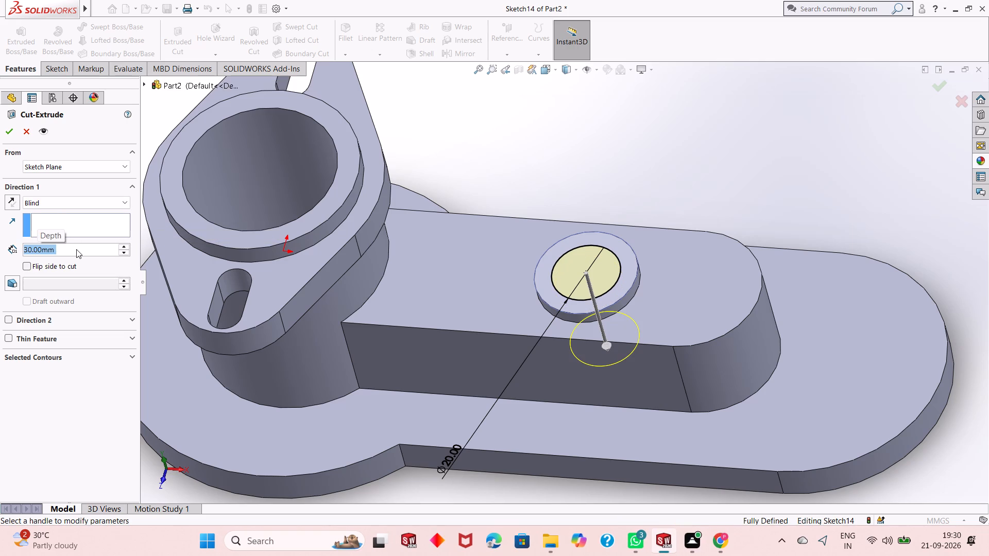
type("34")
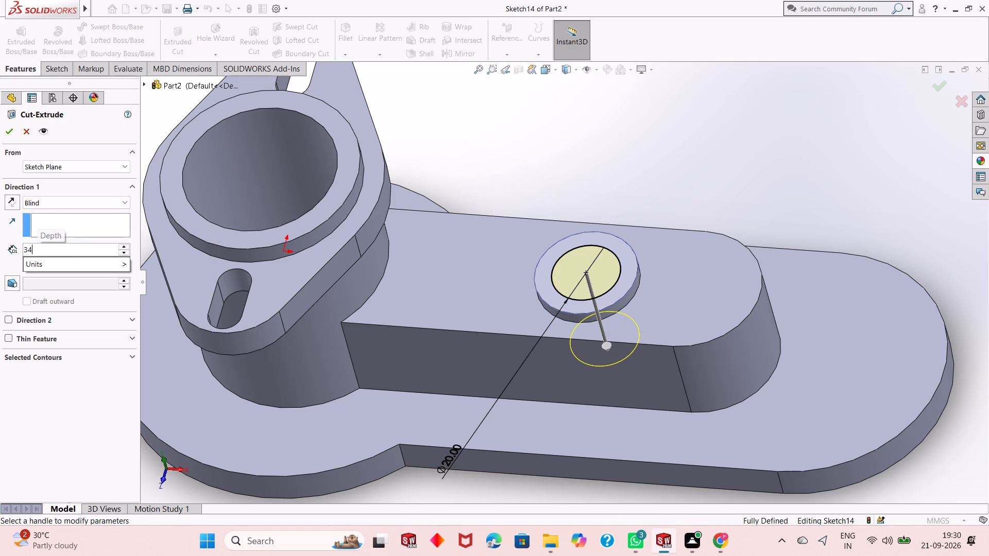
key("Return")
left_click(7, 136)
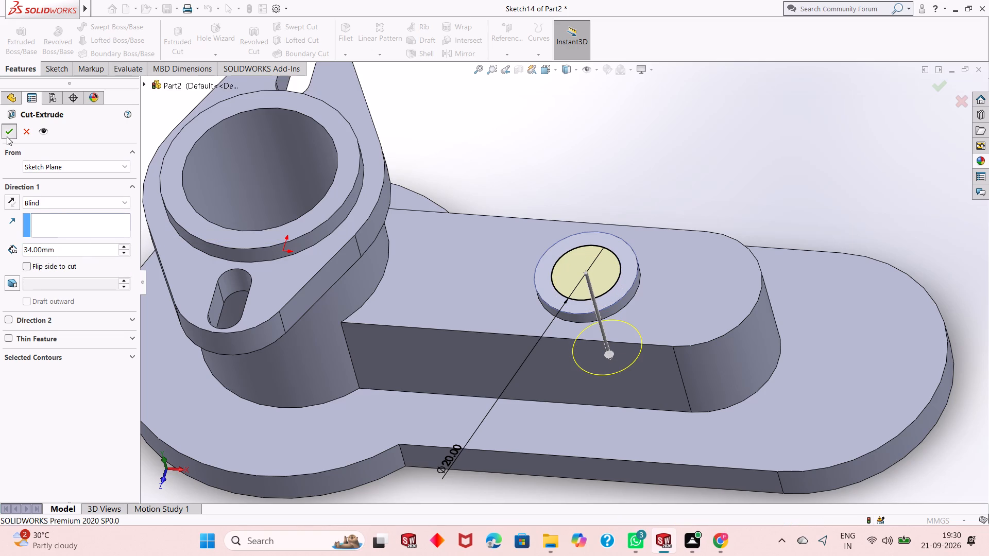
middle_click_drag(438, 285, 456, 267)
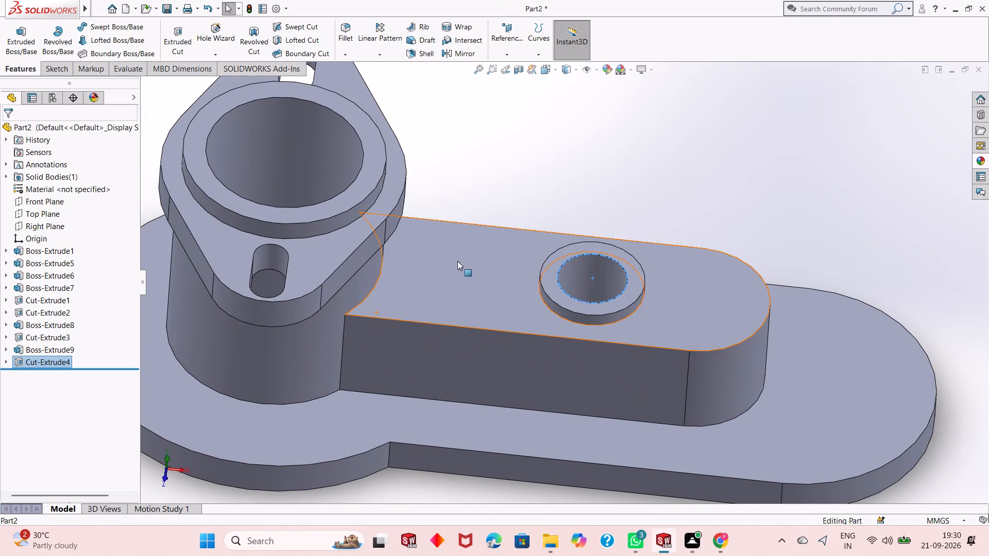
left_click(646, 182)
scroll(604, 295, "up", 2)
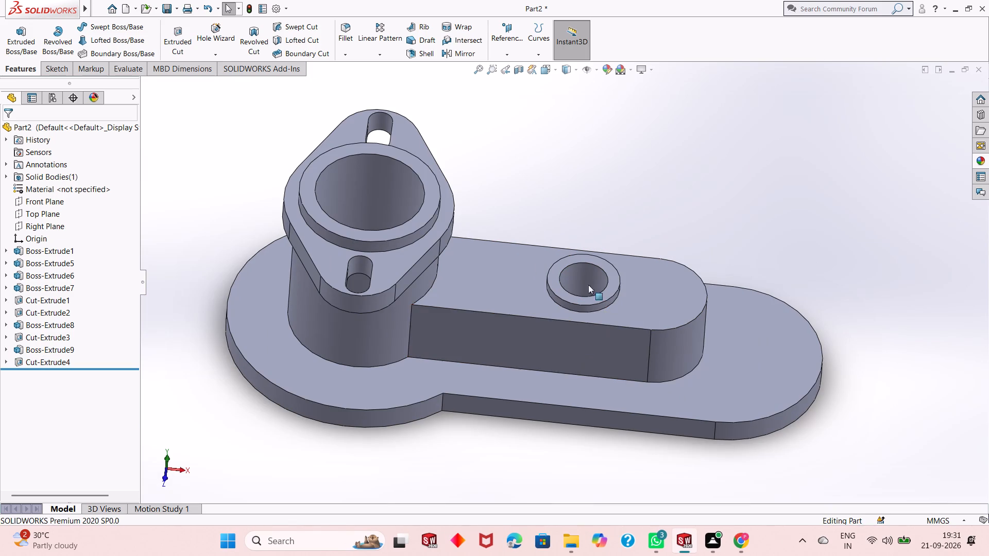
Sketch a circle of about 43 mm radius centred on the origin on the base plate's top face.
scroll(513, 245, "down", 2)
scroll(513, 245, "up", 2)
scroll(516, 211, "down", 2)
scroll(500, 242, "up", 3)
middle_click_drag(500, 242, 504, 255)
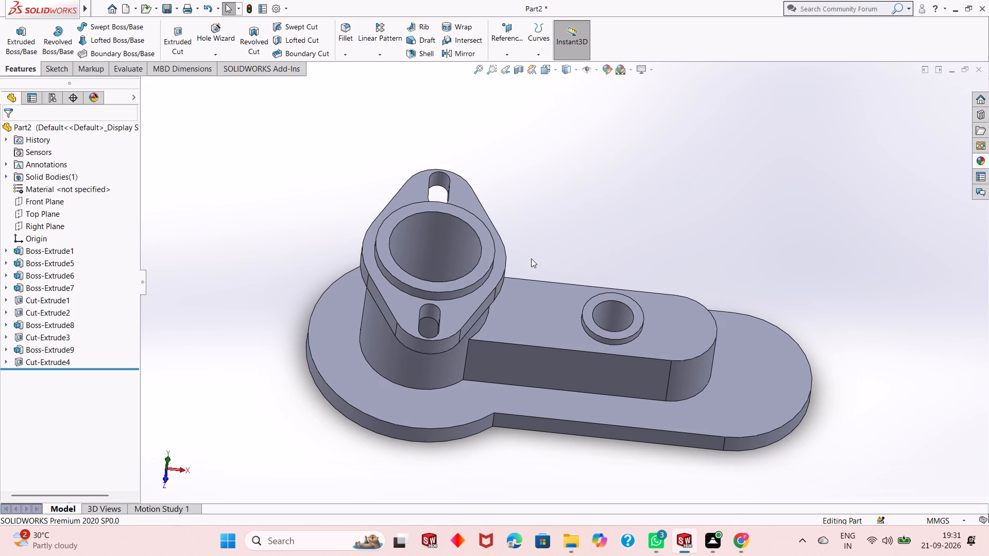
left_click(528, 409)
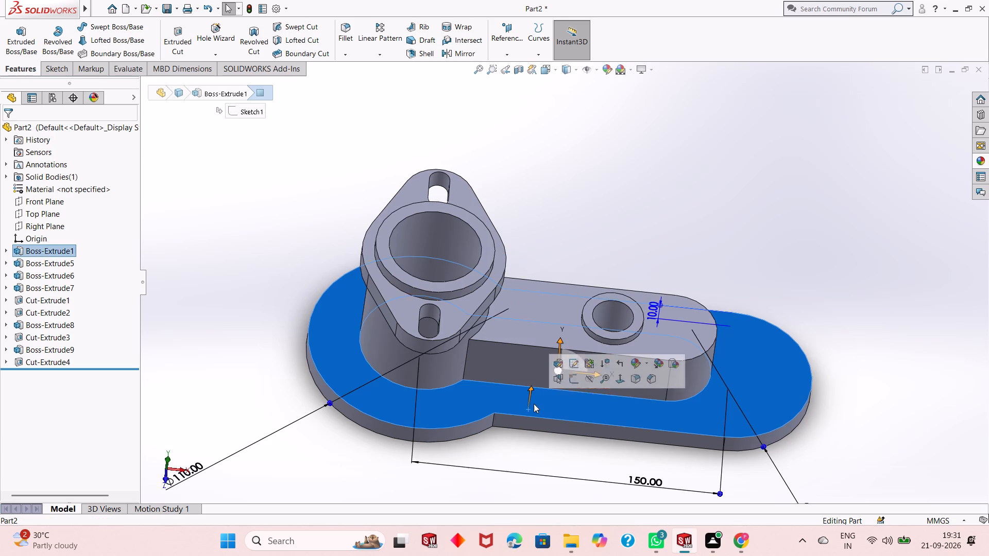
left_click(575, 383)
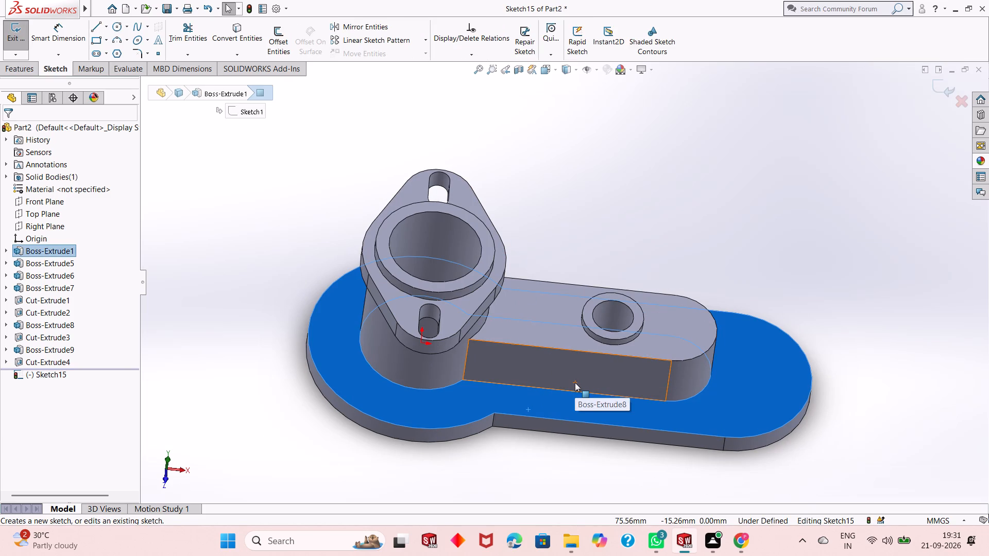
key("ctrl+8")
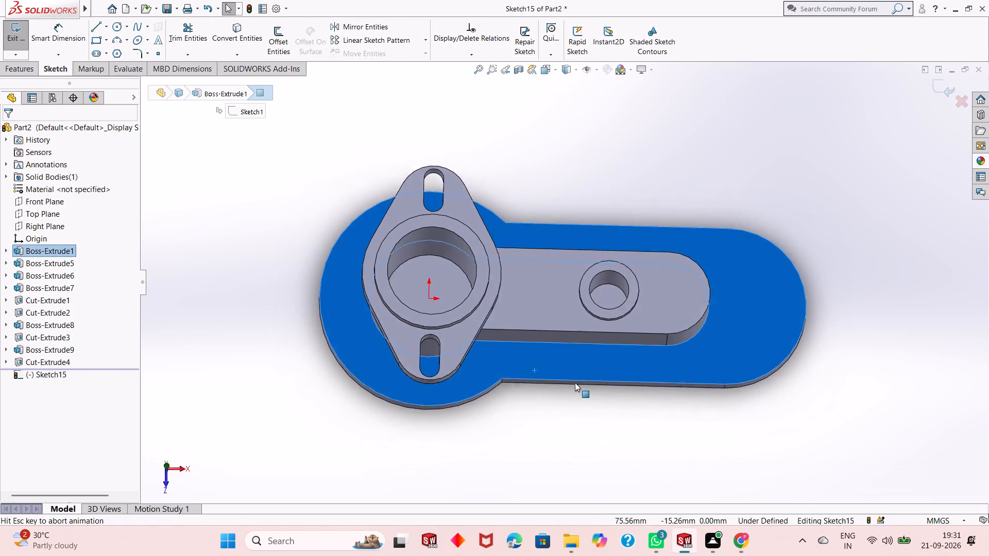
key("Escape")
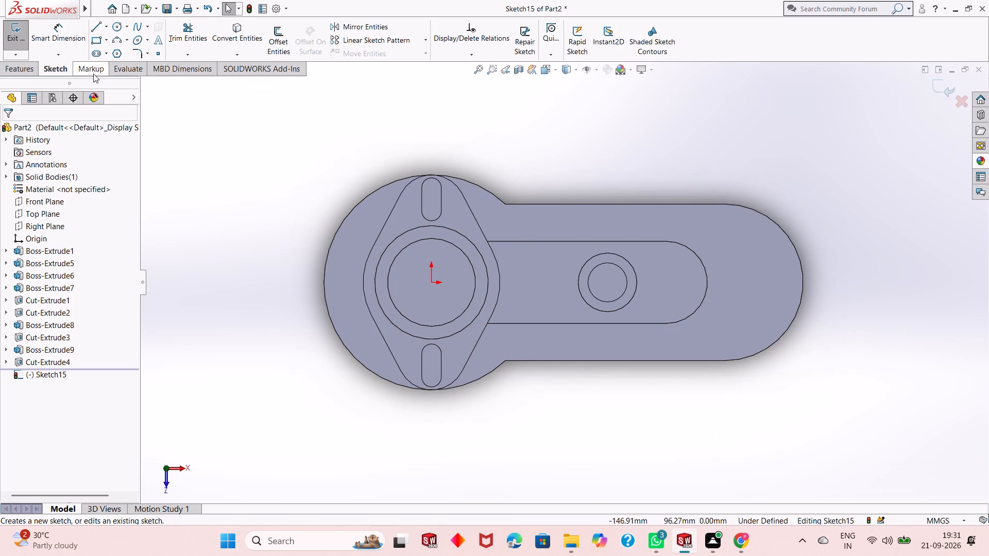
left_click(114, 25)
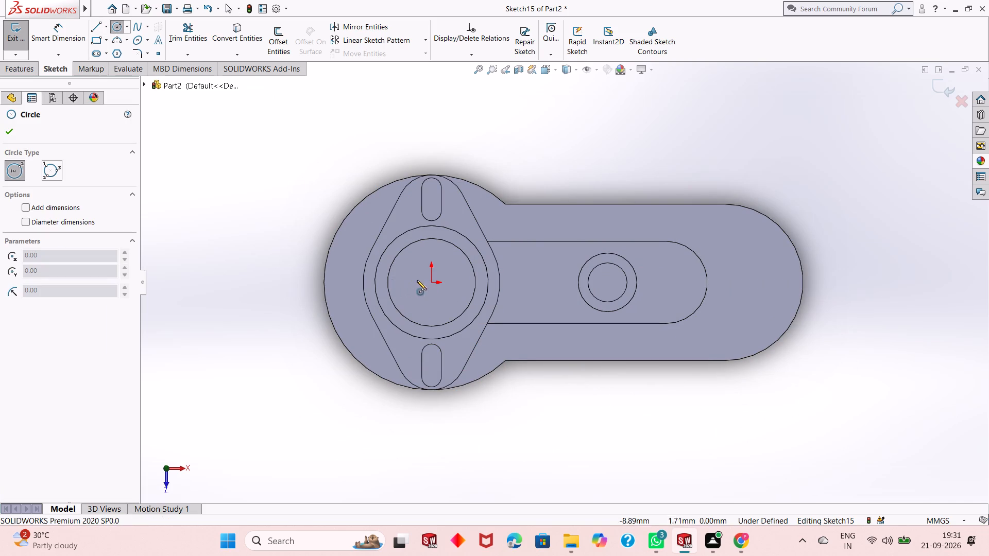
left_click(430, 283)
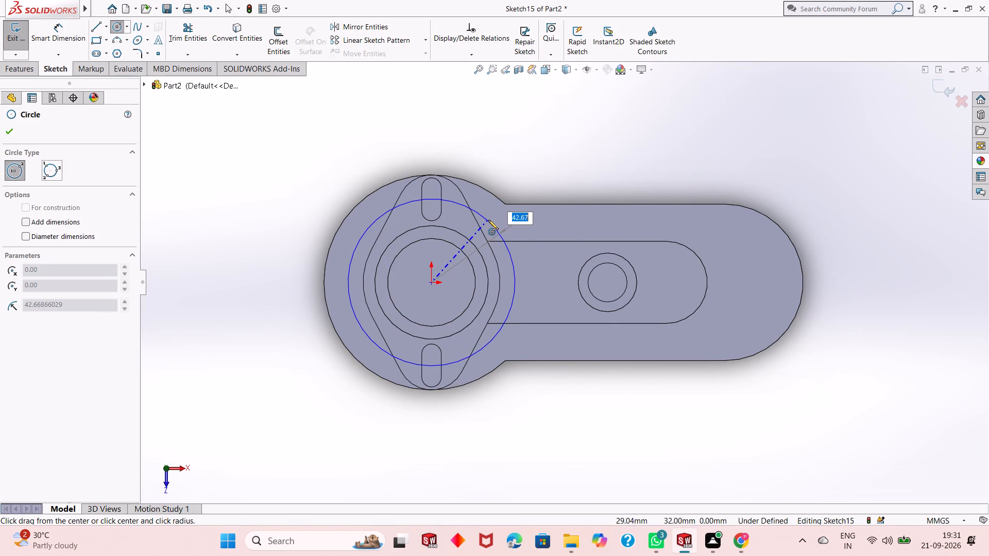
left_click(488, 220)
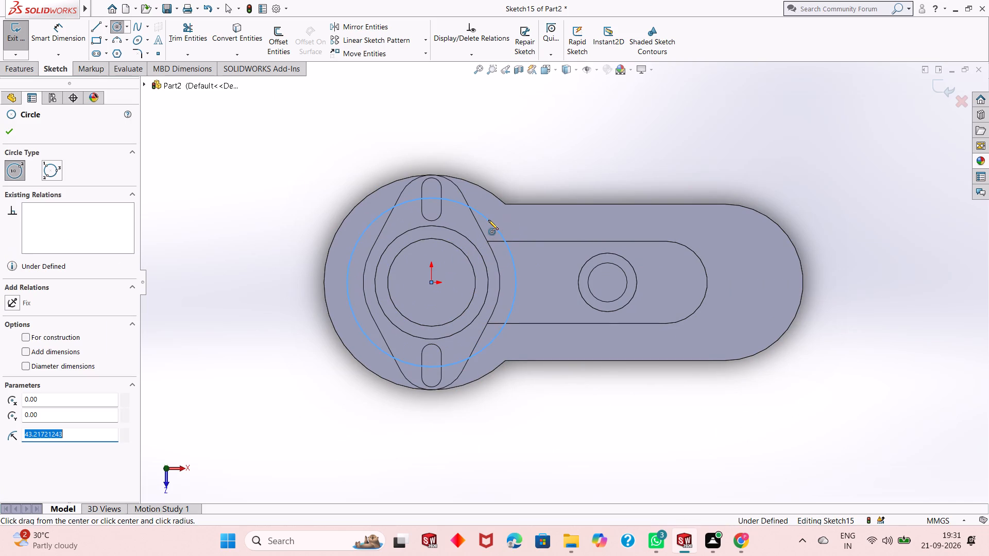
left_click(5, 135)
Dimension the new base plate circle's diameter to 85 mm.
left_click(51, 38)
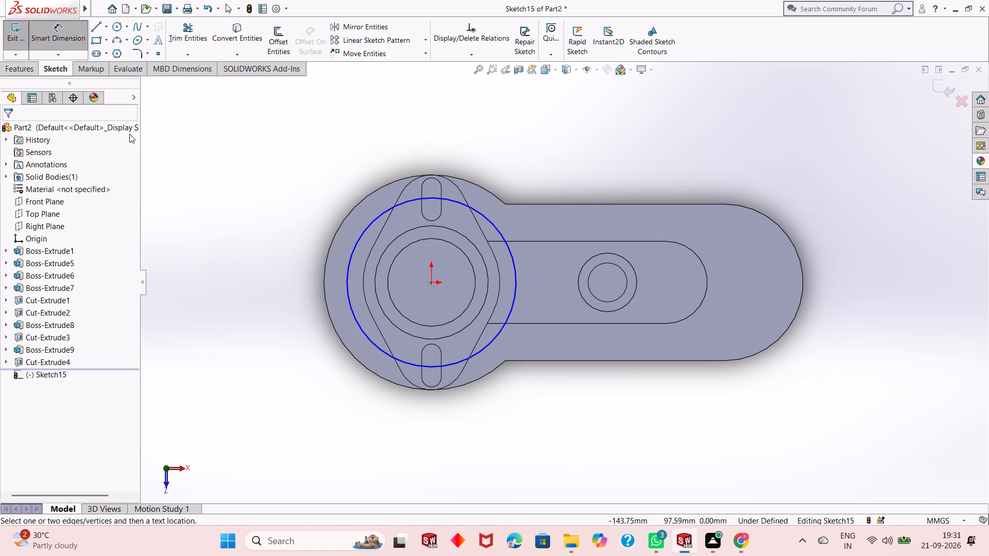
left_click(350, 256)
left_click(284, 219)
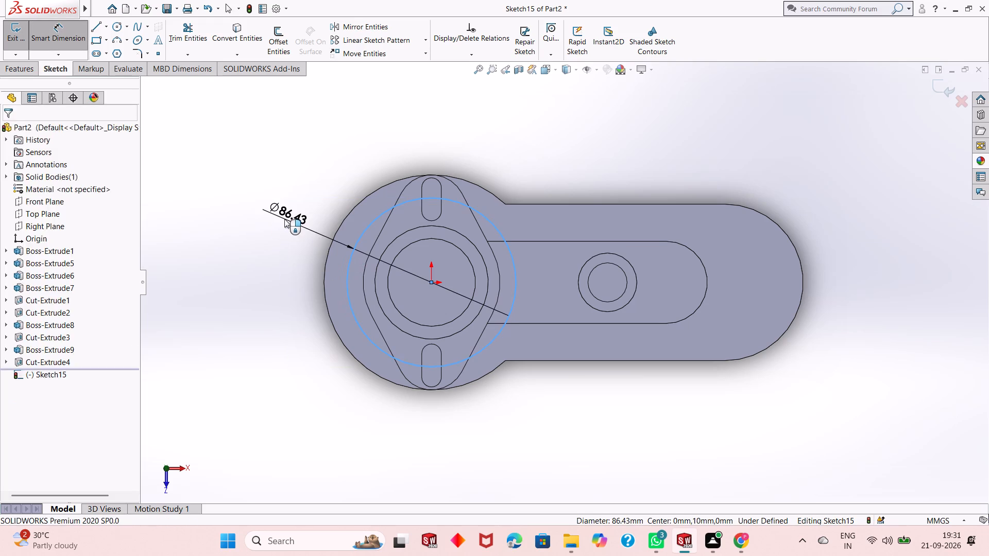
type("85")
key("Return")
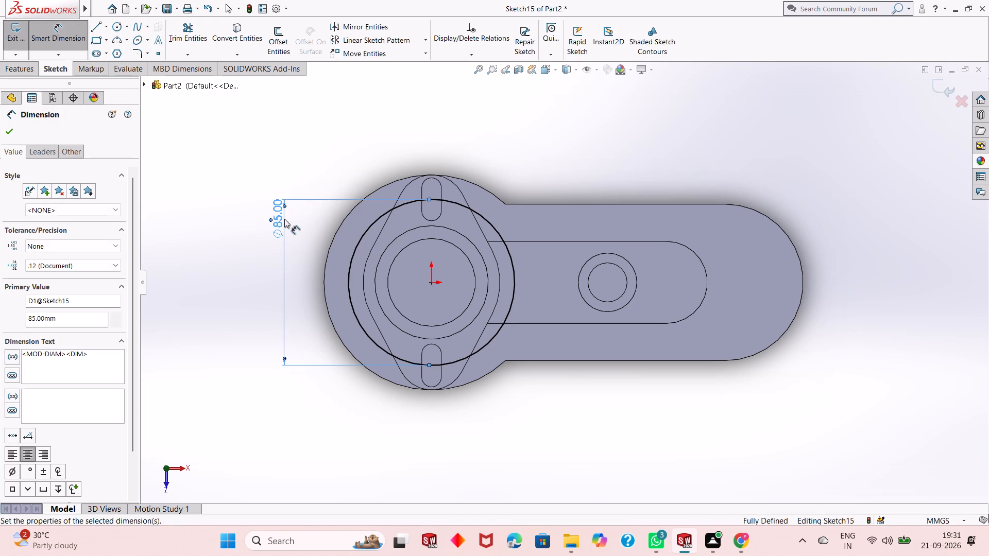
middle_click_drag(442, 288, 448, 232)
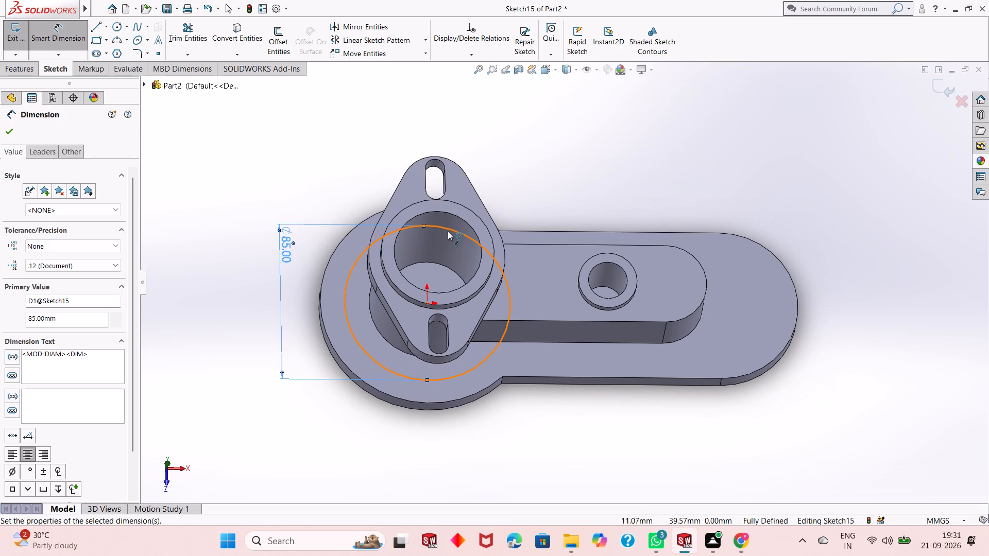
key("Escape")
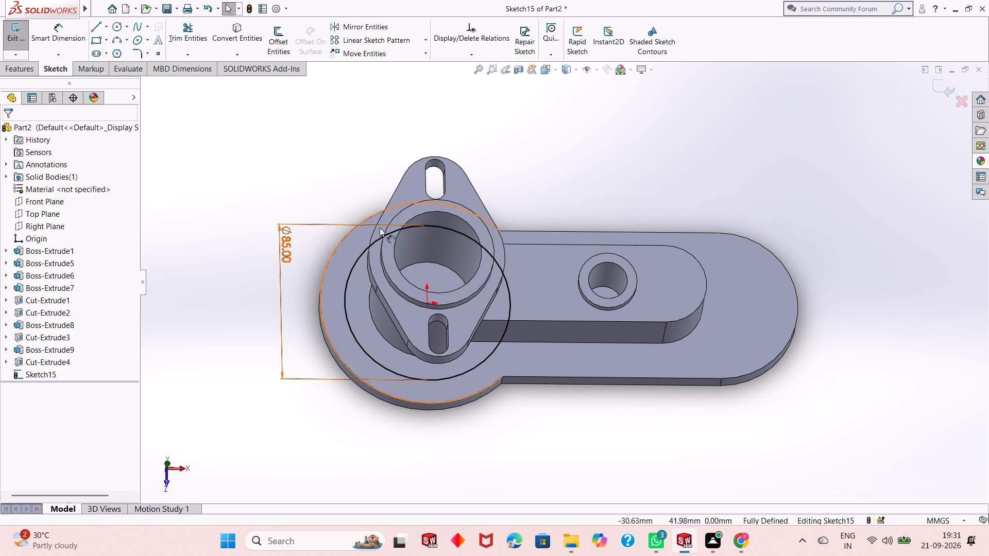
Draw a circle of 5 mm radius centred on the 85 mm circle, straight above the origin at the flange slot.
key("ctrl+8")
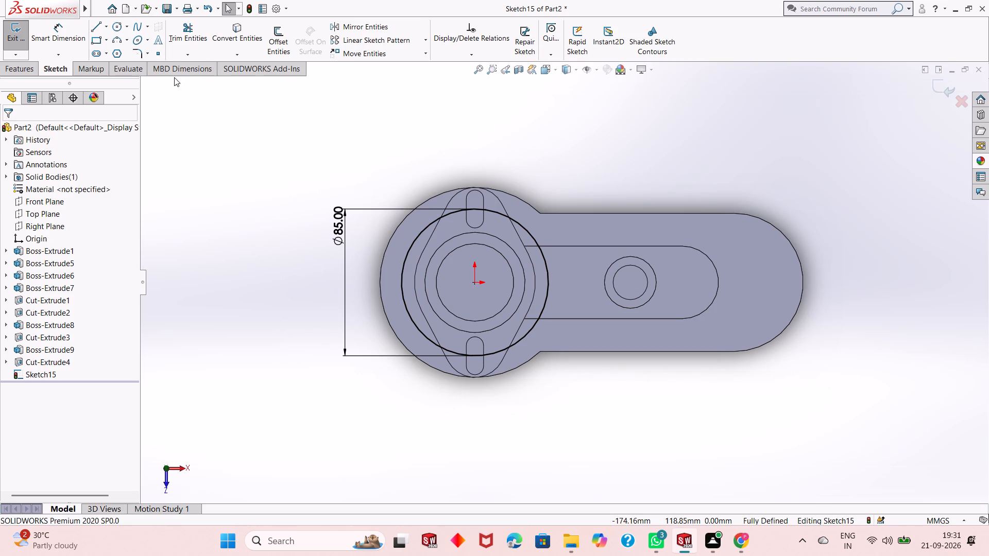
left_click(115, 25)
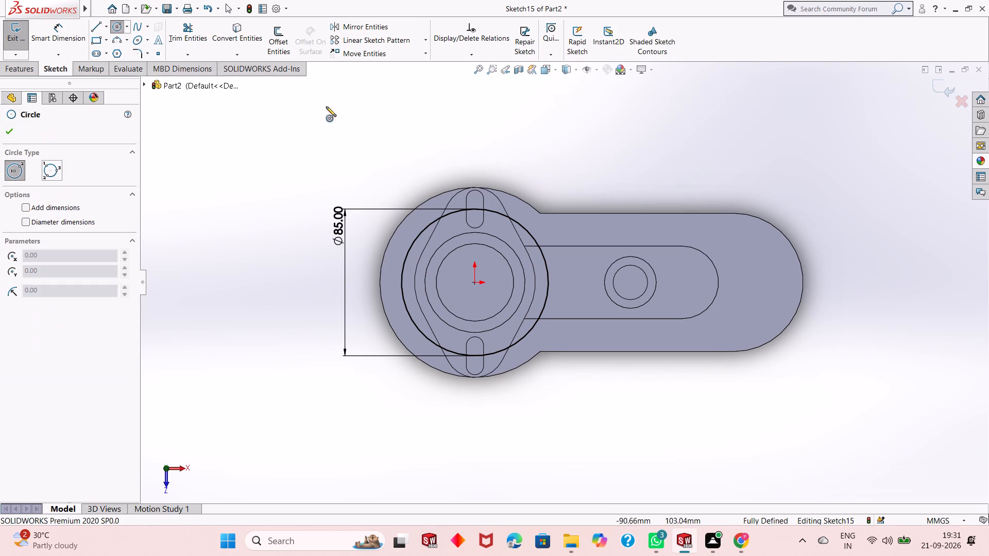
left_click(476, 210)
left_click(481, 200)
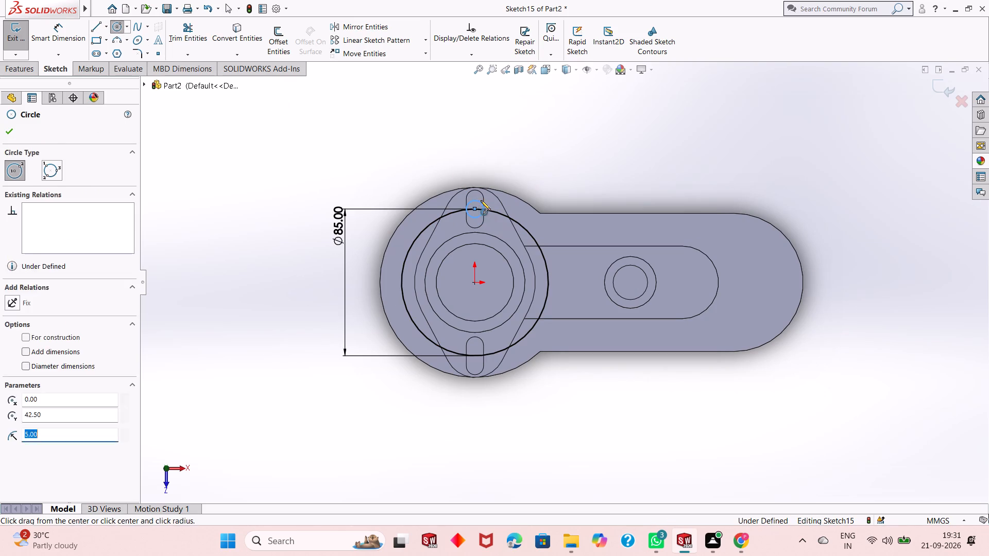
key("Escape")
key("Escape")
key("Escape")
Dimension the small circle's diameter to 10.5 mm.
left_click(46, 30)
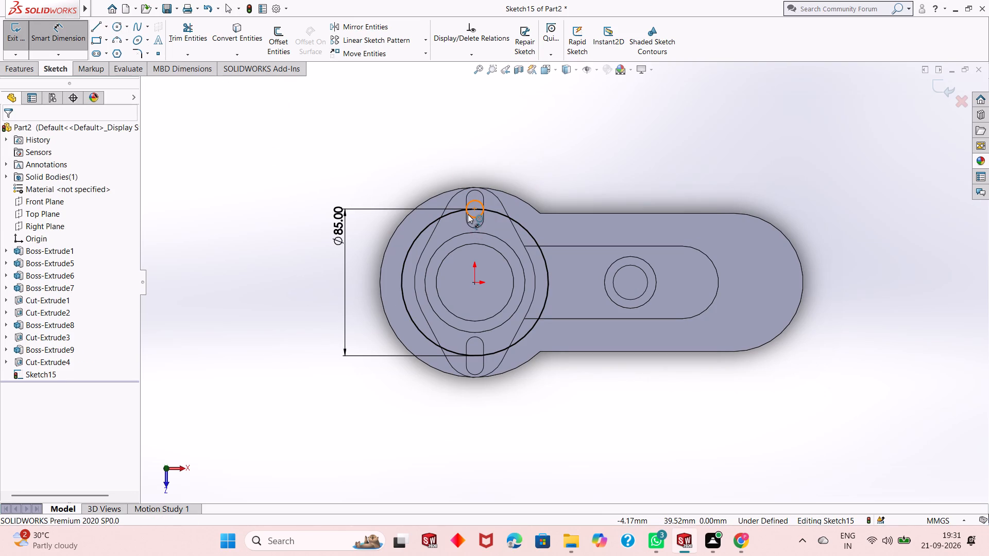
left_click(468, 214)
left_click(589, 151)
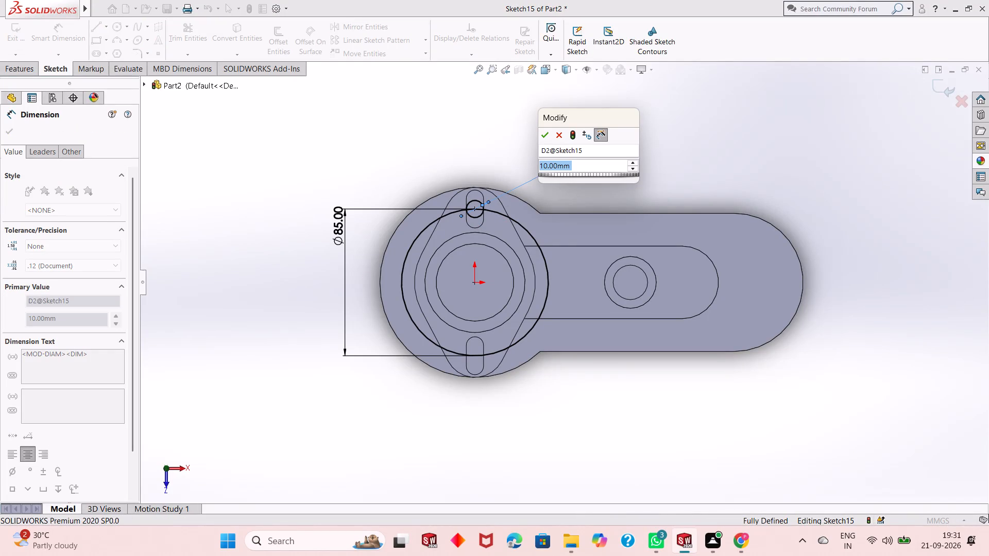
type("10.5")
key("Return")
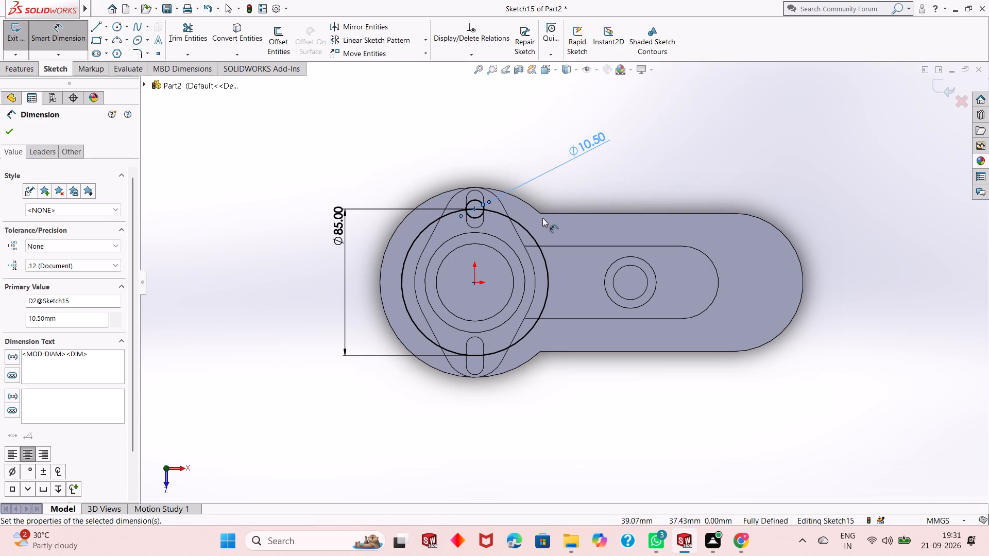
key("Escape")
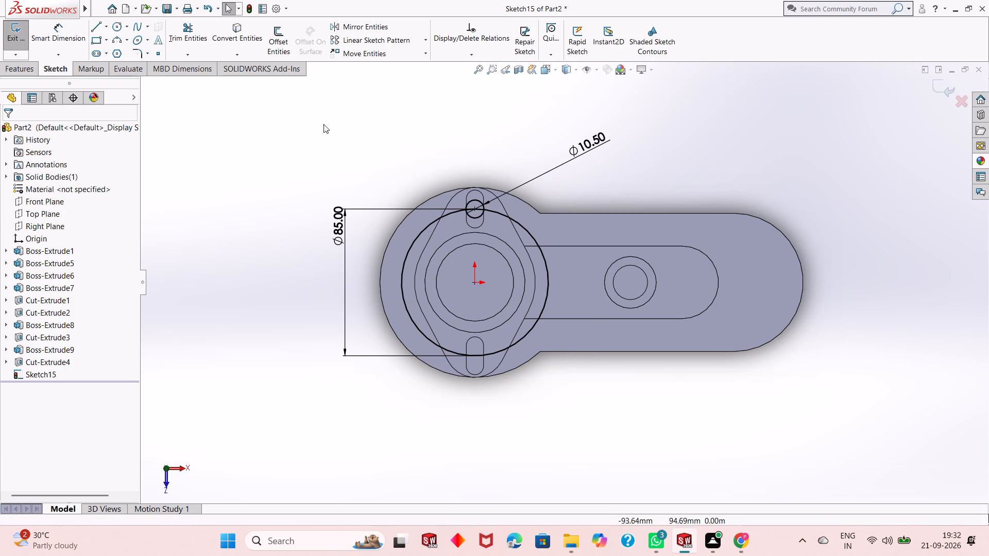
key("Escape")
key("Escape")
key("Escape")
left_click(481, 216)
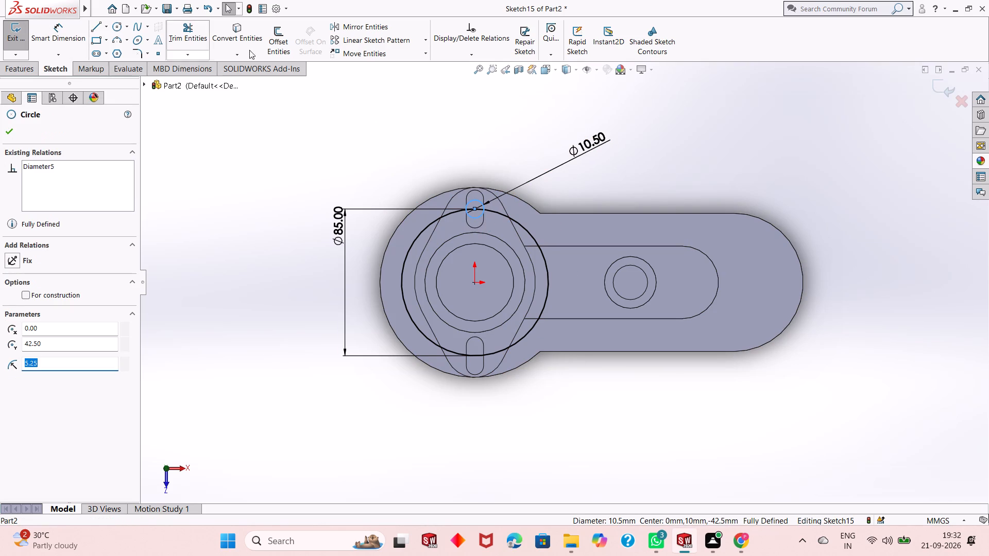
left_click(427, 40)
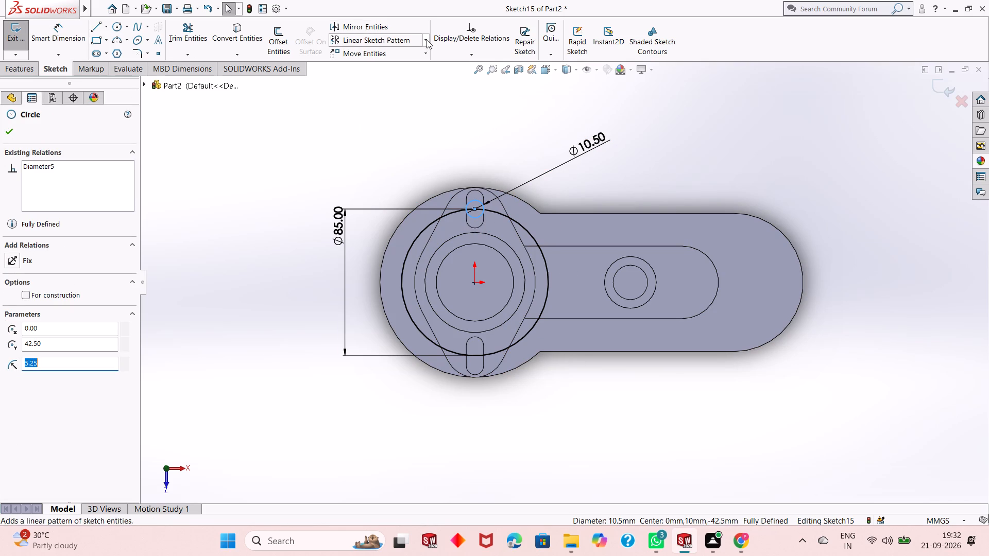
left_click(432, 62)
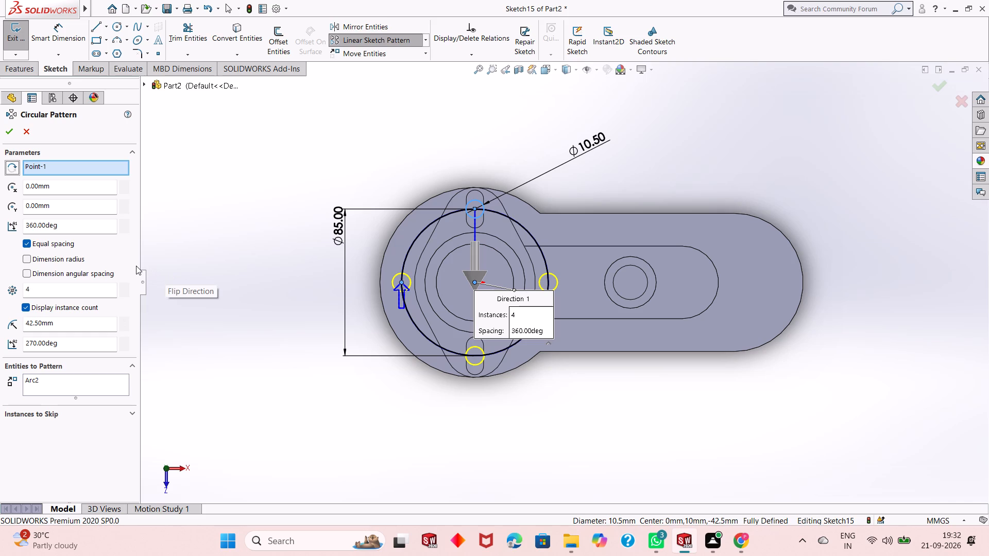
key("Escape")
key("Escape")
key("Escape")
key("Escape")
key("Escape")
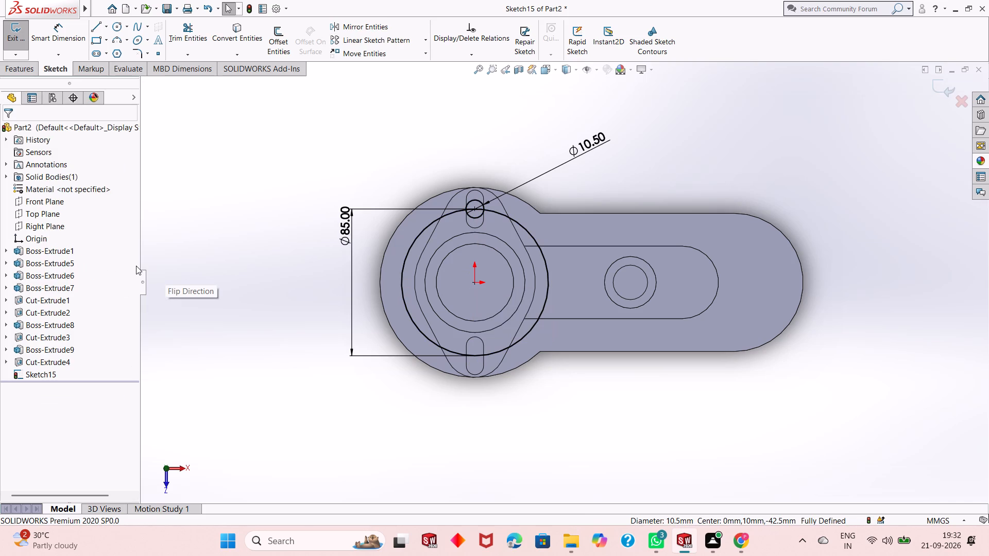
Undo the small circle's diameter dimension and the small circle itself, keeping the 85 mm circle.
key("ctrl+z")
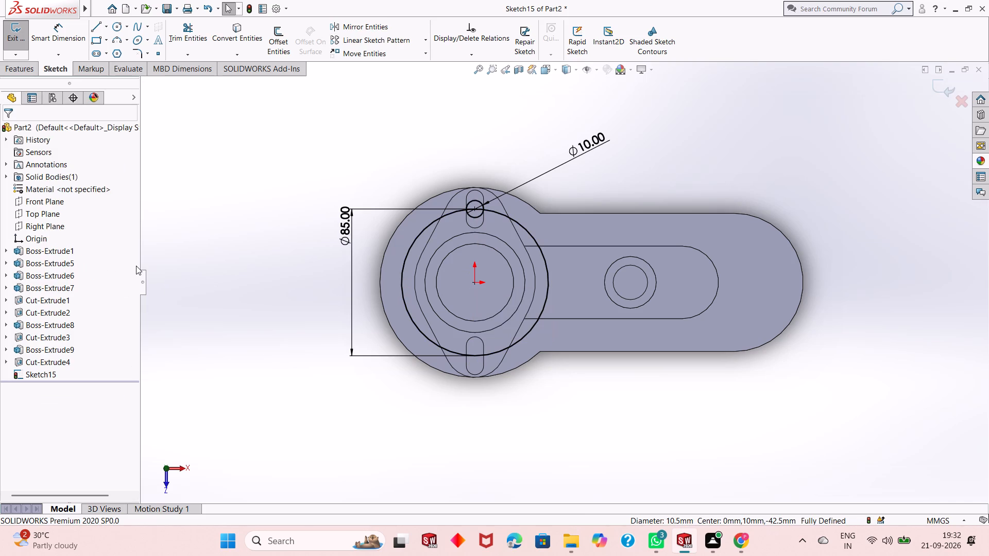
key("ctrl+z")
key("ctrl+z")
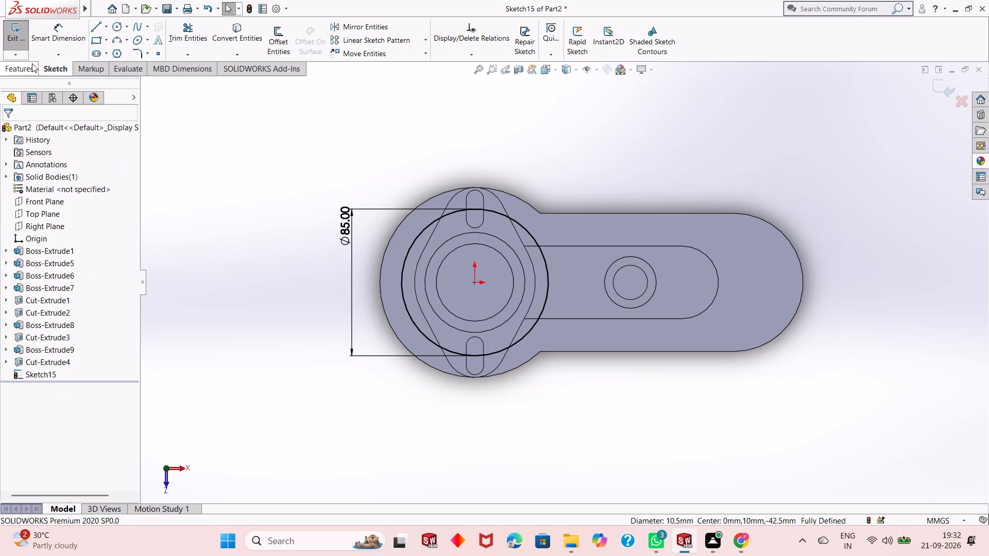
Draw a slanted centerline about 88 mm long from the origin, up and to the left past the base plate's edge.
left_click(107, 26)
left_click(114, 48)
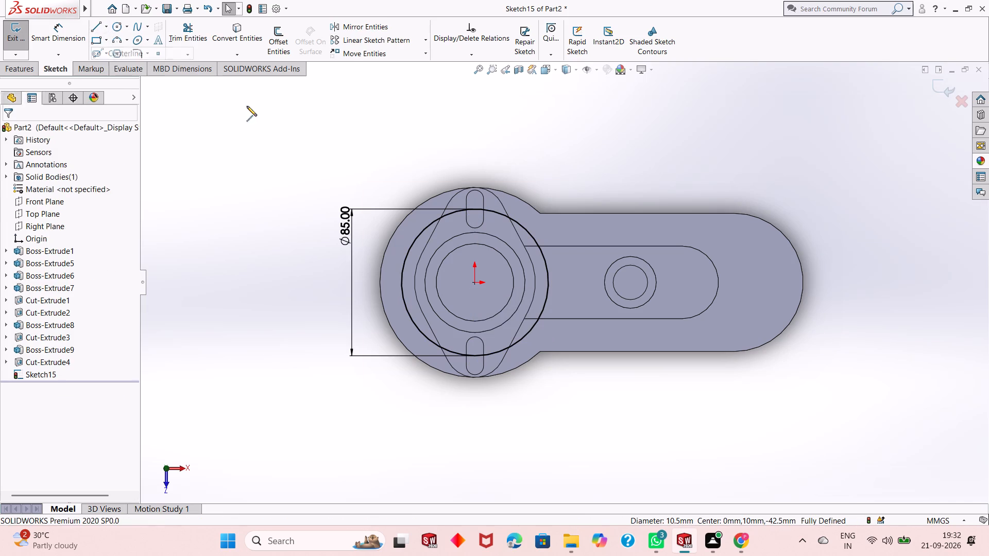
left_click(473, 284)
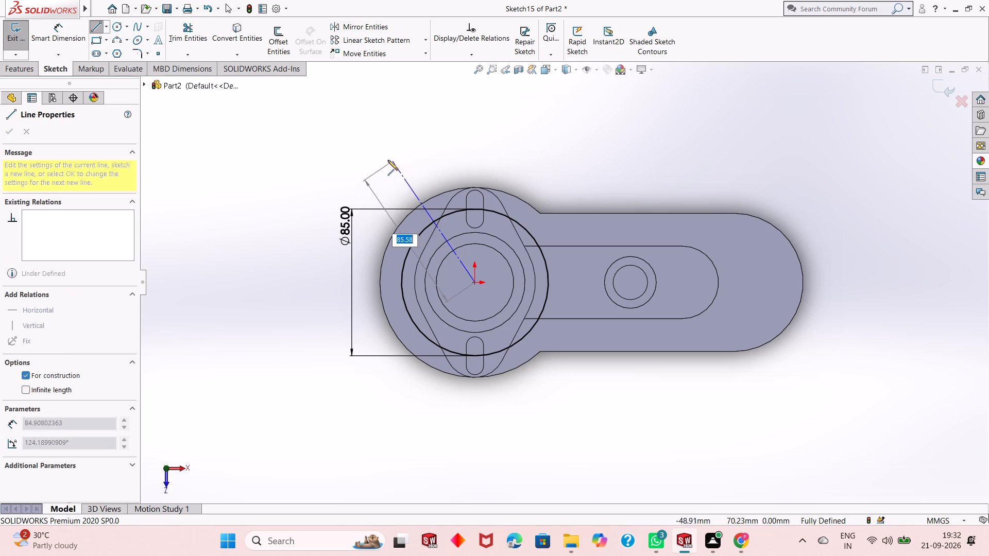
left_click(387, 159)
key("Escape")
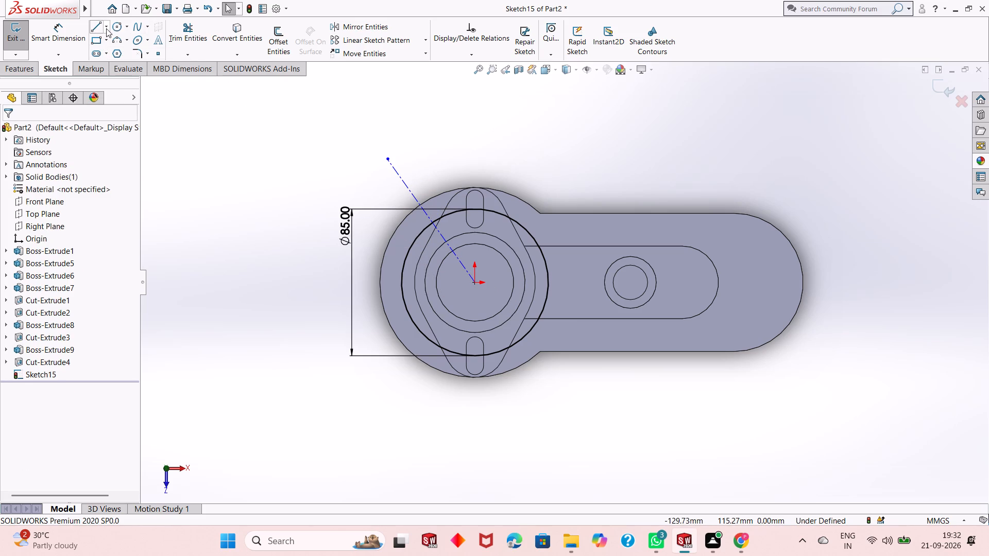
Draw a vertical centerline from the origin upward past the base plate's edge.
left_click(106, 28)
left_click(117, 54)
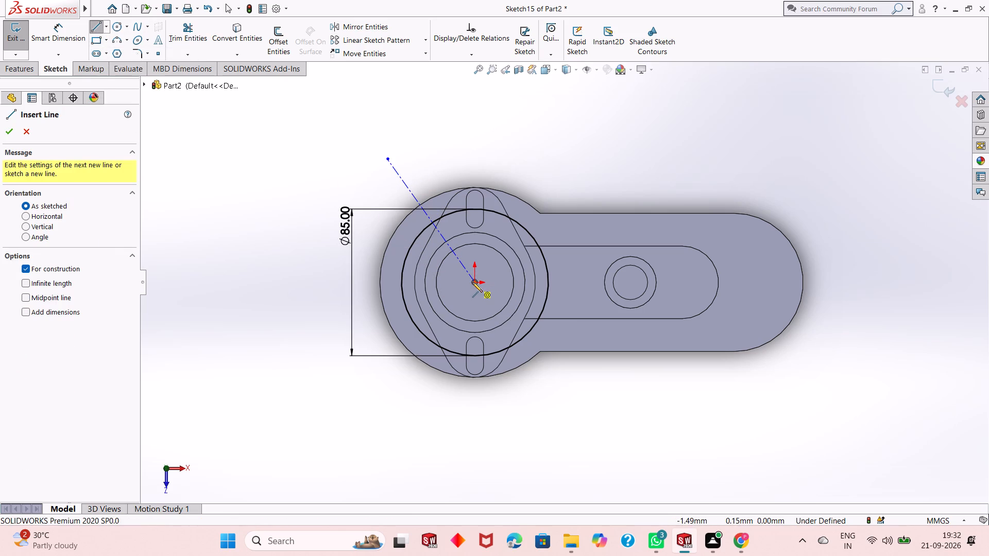
left_click(472, 282)
left_click(474, 132)
key("Escape")
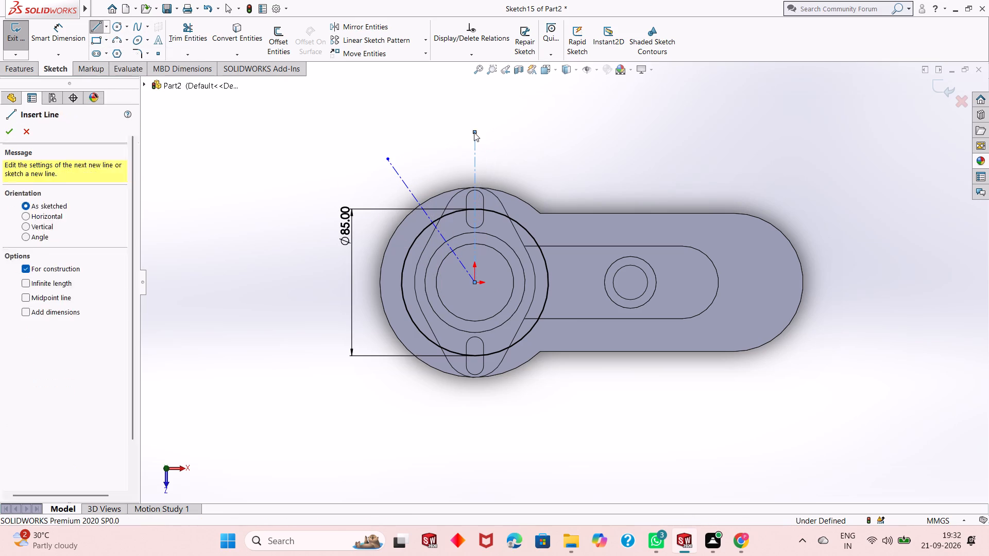
key("Escape")
key("Escape")
Dimension the angle between the slanted and vertical centerlines to 45 degrees.
left_click(62, 32)
left_click(414, 194)
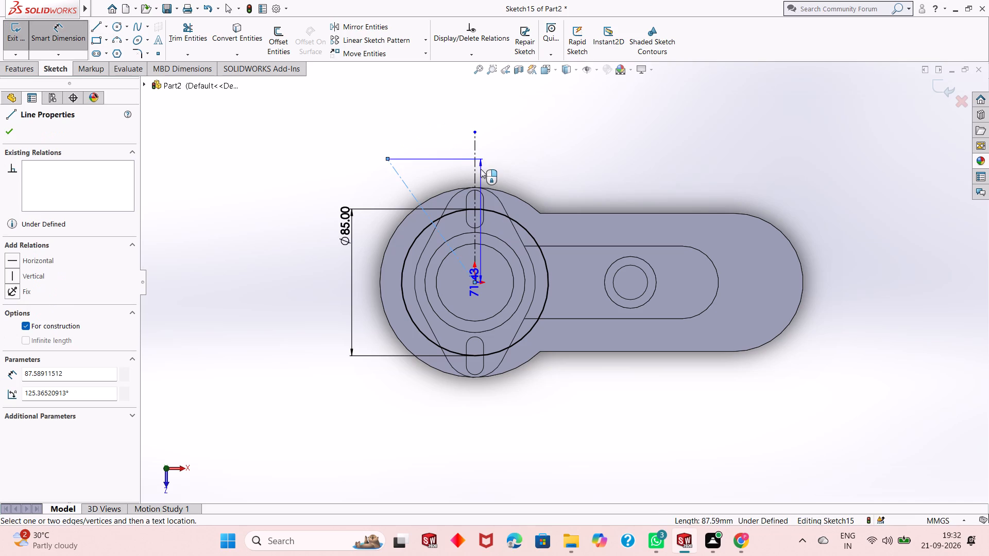
left_click(474, 169)
left_click(457, 157)
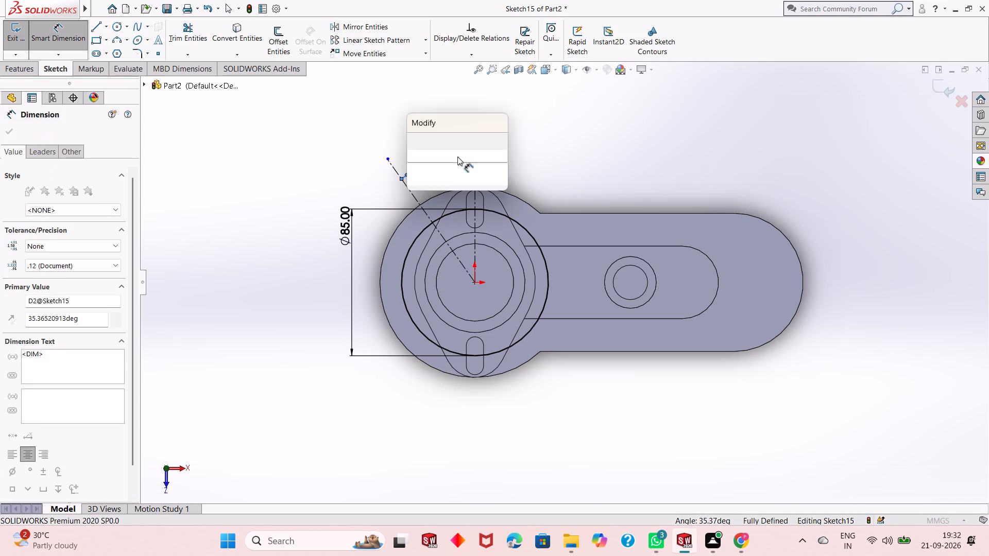
type("45")
key("Return")
key("Escape")
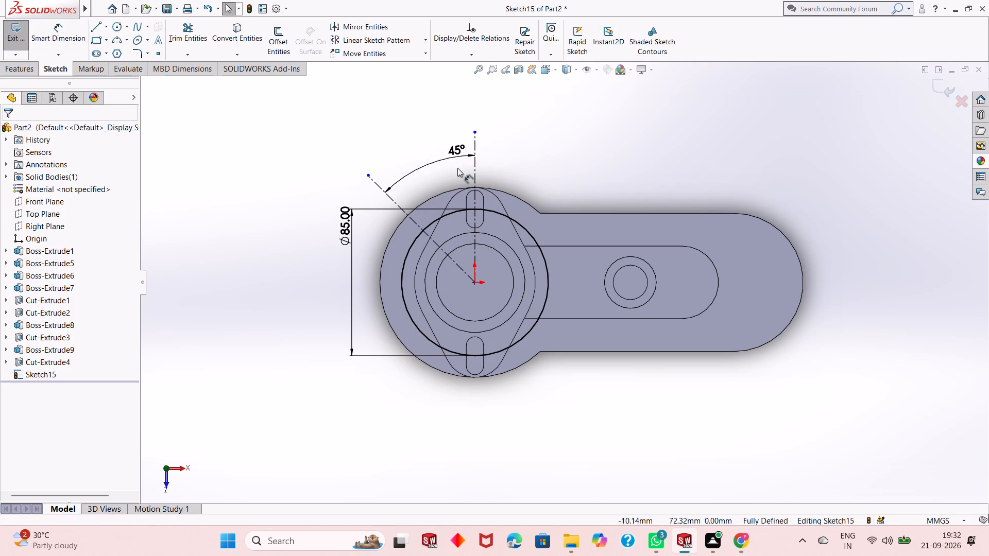
key("Escape")
key("Escape")
Draw a circle of about 5.2 mm radius centred where the slanted centerline crosses the 85 mm circle.
left_click(120, 30)
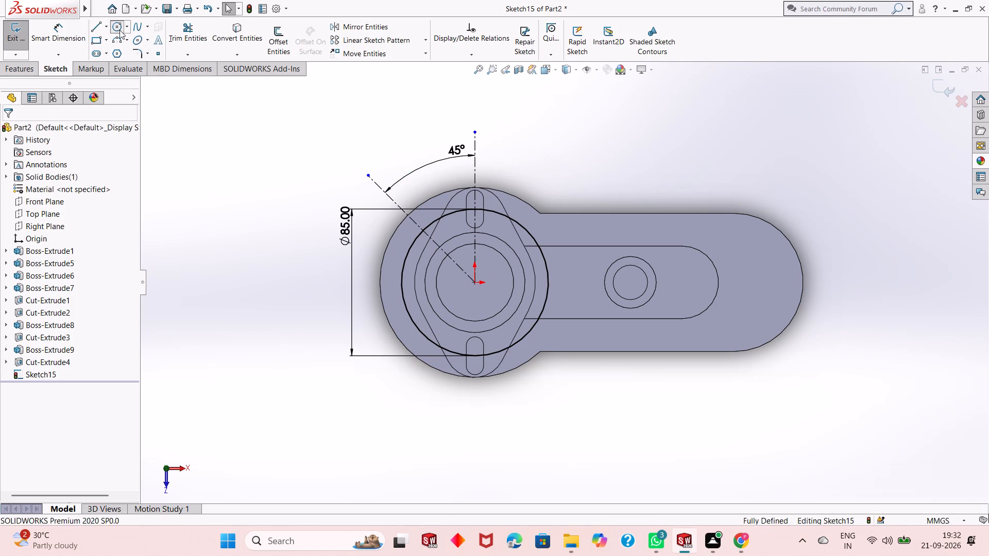
scroll(462, 263, "down", 1)
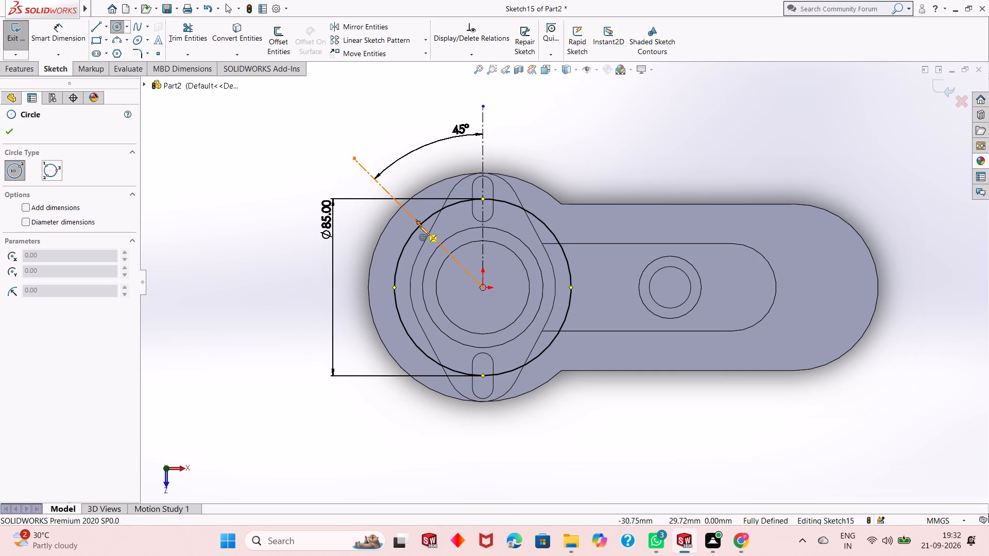
scroll(419, 224, "down", 2)
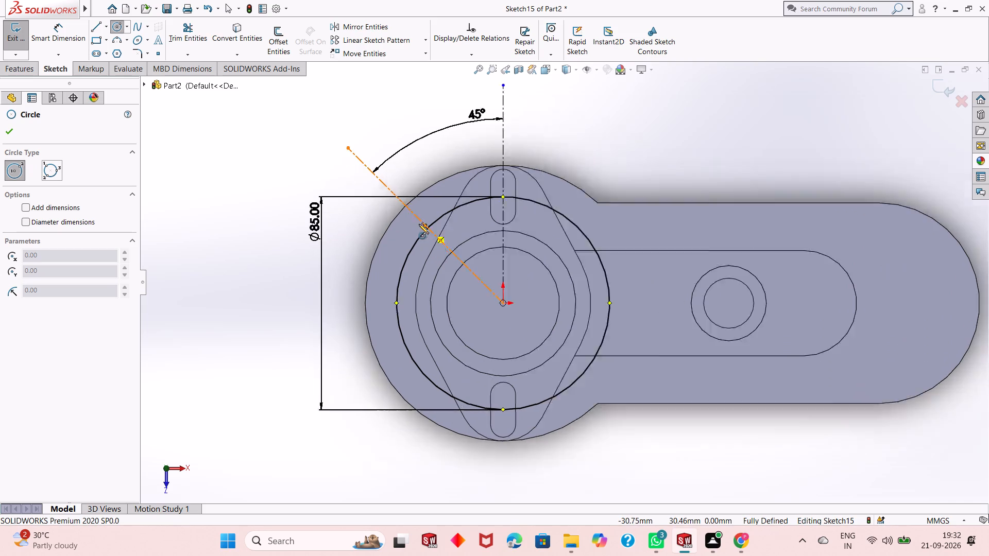
scroll(419, 224, "down", 1)
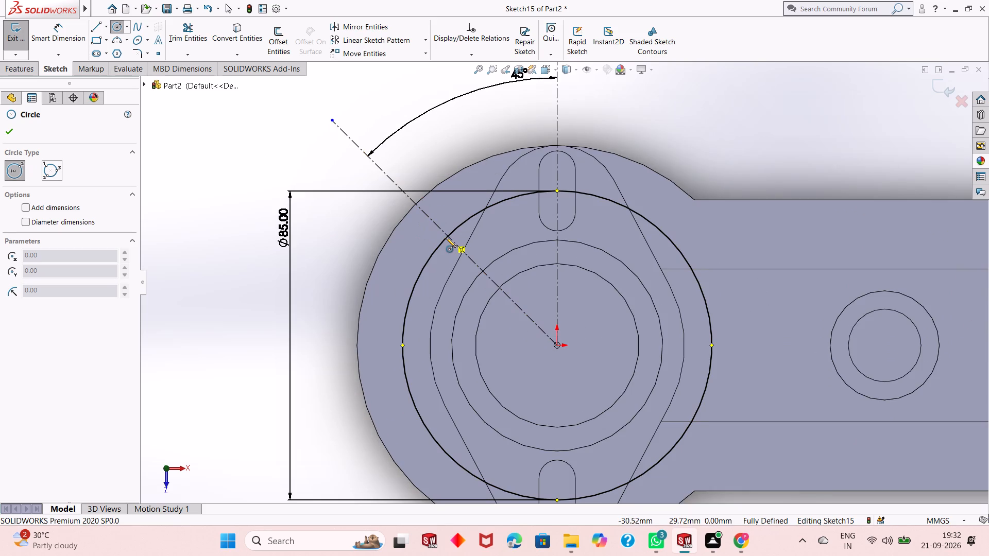
left_click(448, 236)
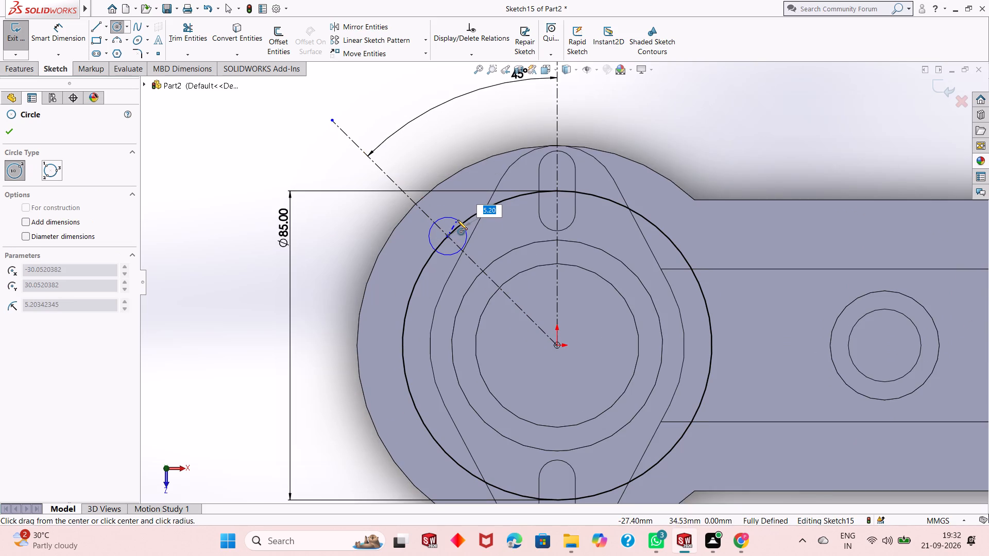
left_click(457, 220)
left_click(12, 127)
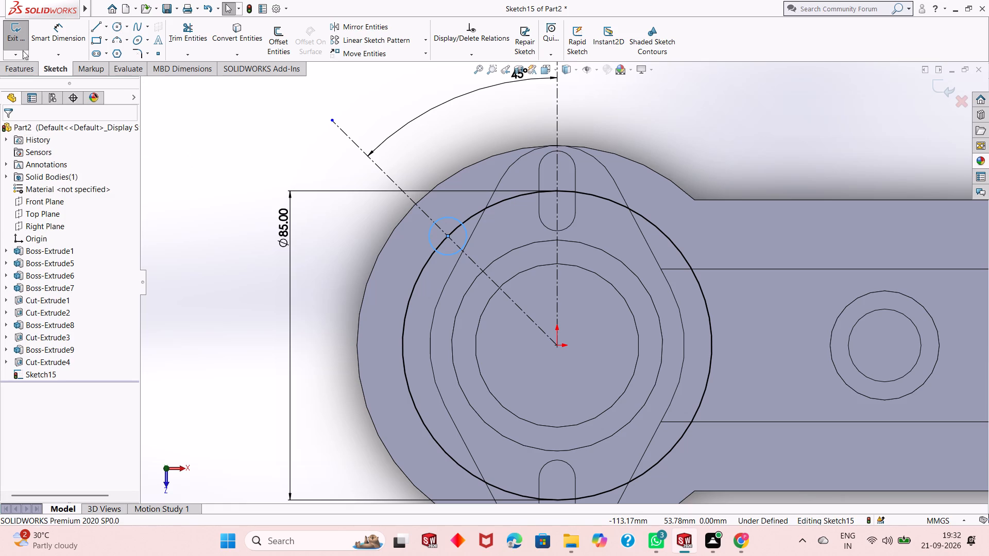
Dimension the small circle's diameter to 10.50 mm.
left_click(55, 23)
left_click(428, 237)
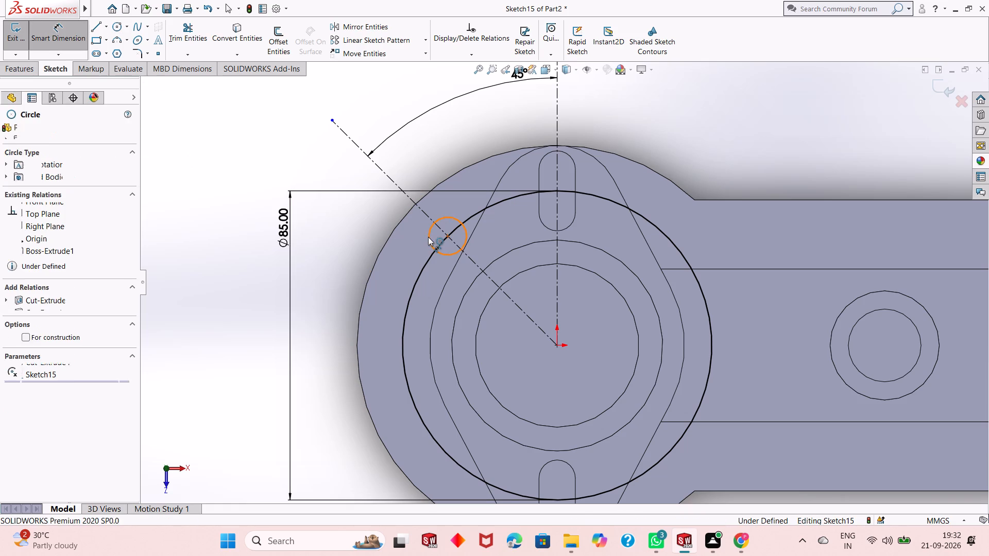
left_click(363, 242)
type("10.50")
key("Return")
right_click(472, 306)
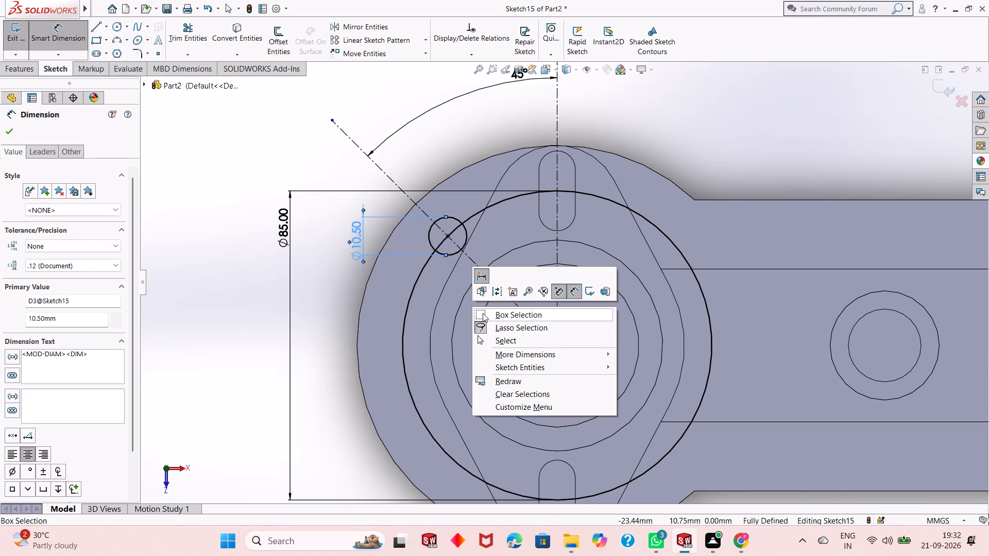
left_click(484, 337)
key("Escape")
Delete the slanted and vertical centerlines together with their associated angle dimension.
left_click(489, 276)
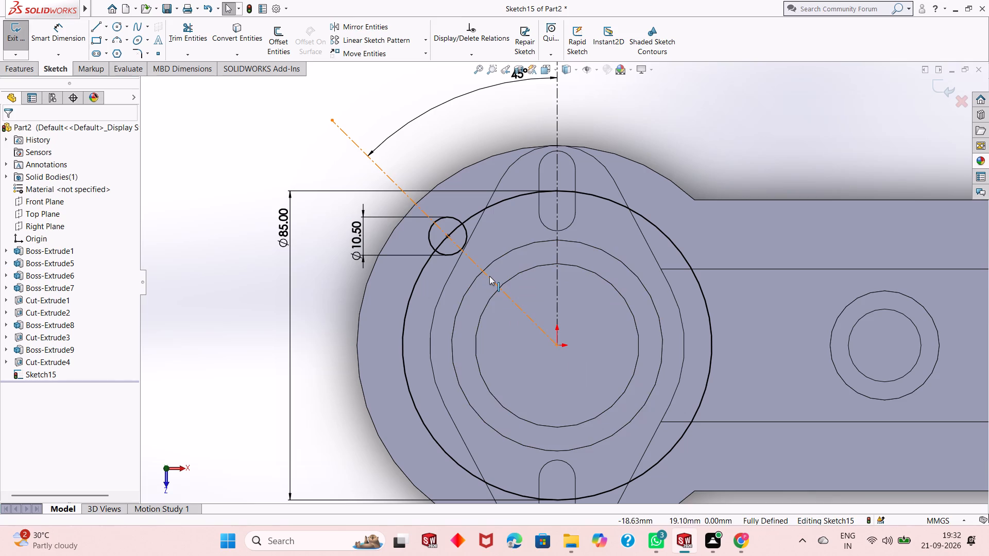
left_click(558, 289, "ctrl")
key("Delete")
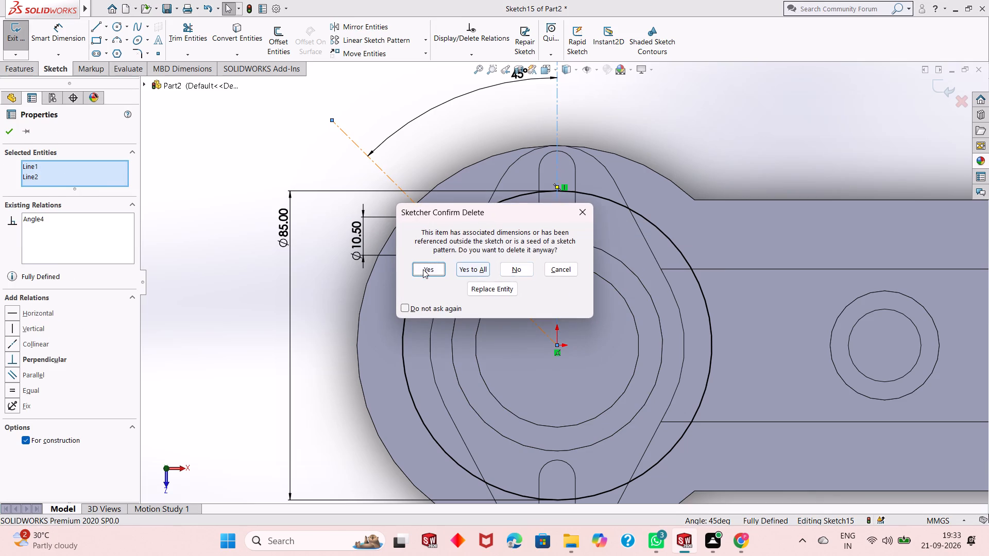
left_click(422, 269)
Create a circular sketch pattern of the 10.50 mm circle about the origin with 4 equally spaced instances over 360 degrees.
scroll(249, 214, "up", 2)
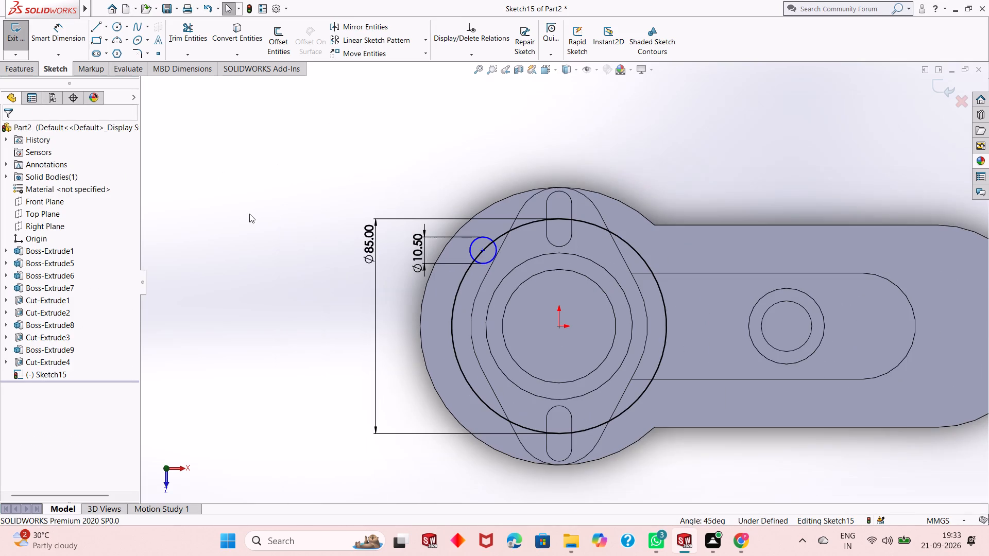
left_click(470, 256)
left_click(425, 39)
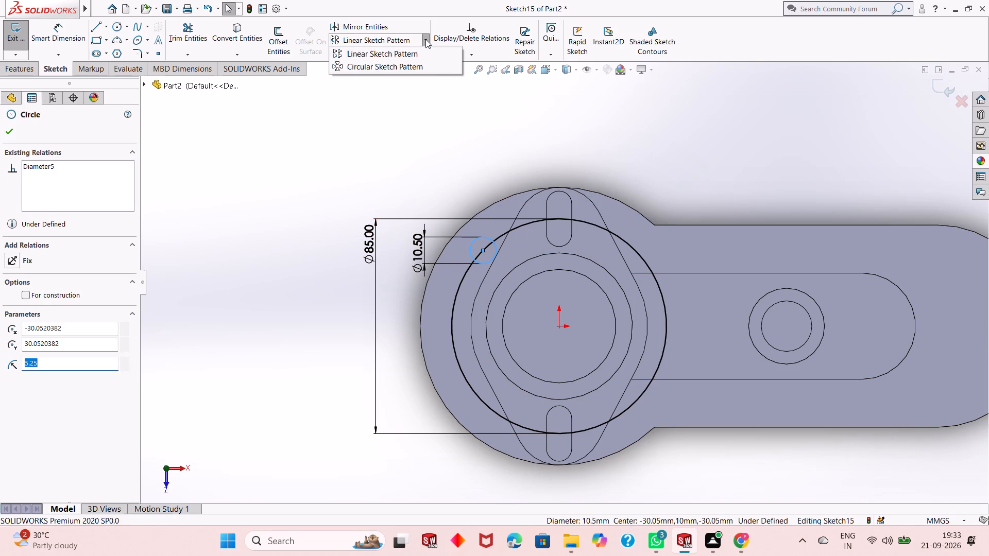
left_click(434, 69)
scroll(569, 319, "up", 1)
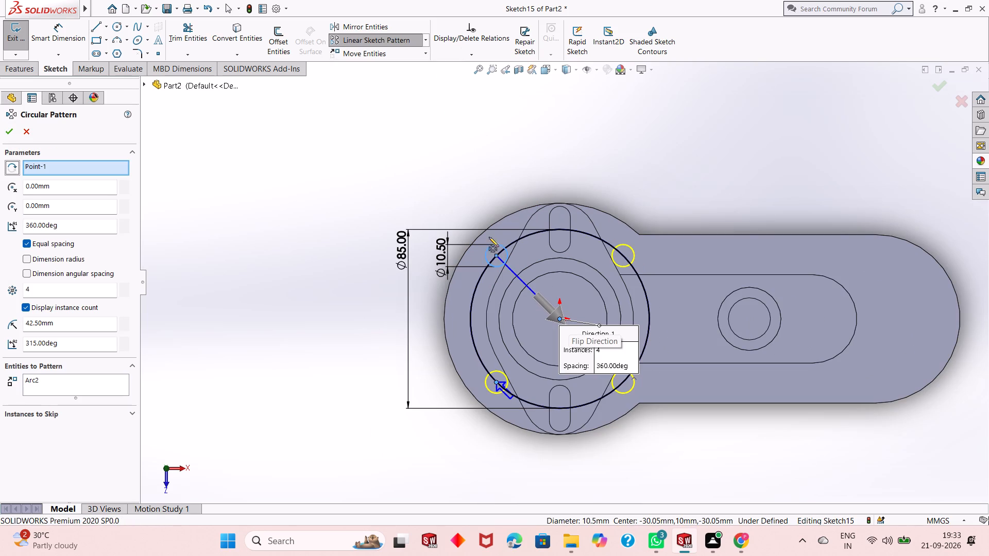
left_click(13, 133)
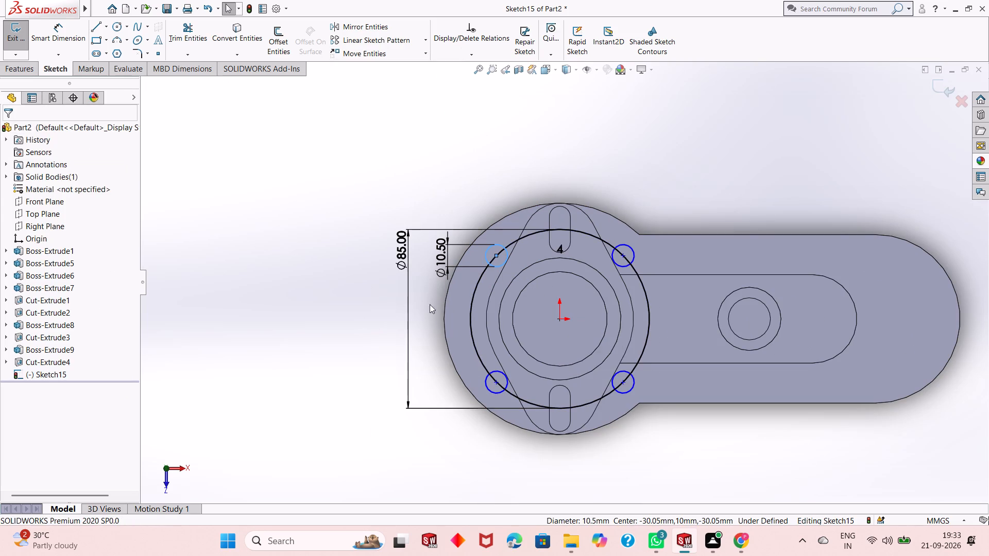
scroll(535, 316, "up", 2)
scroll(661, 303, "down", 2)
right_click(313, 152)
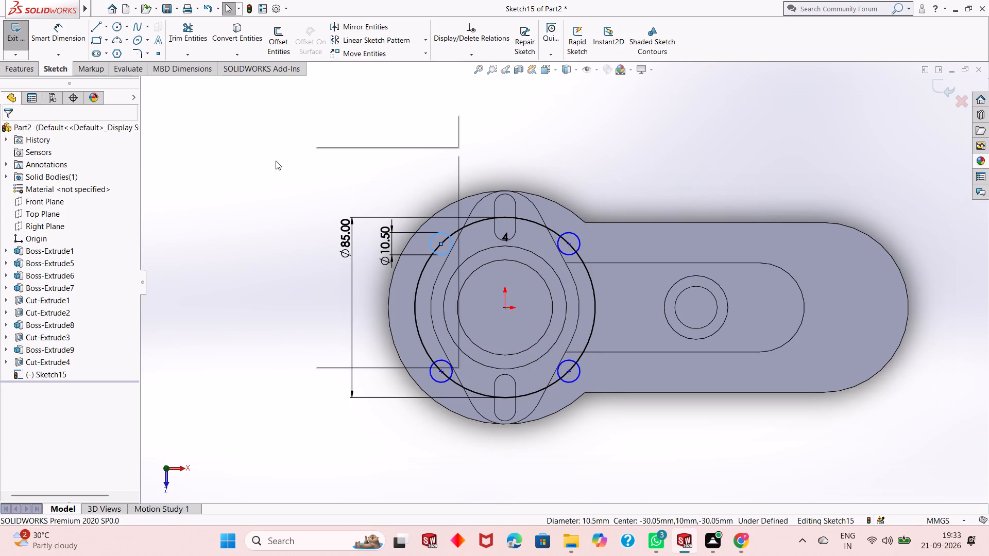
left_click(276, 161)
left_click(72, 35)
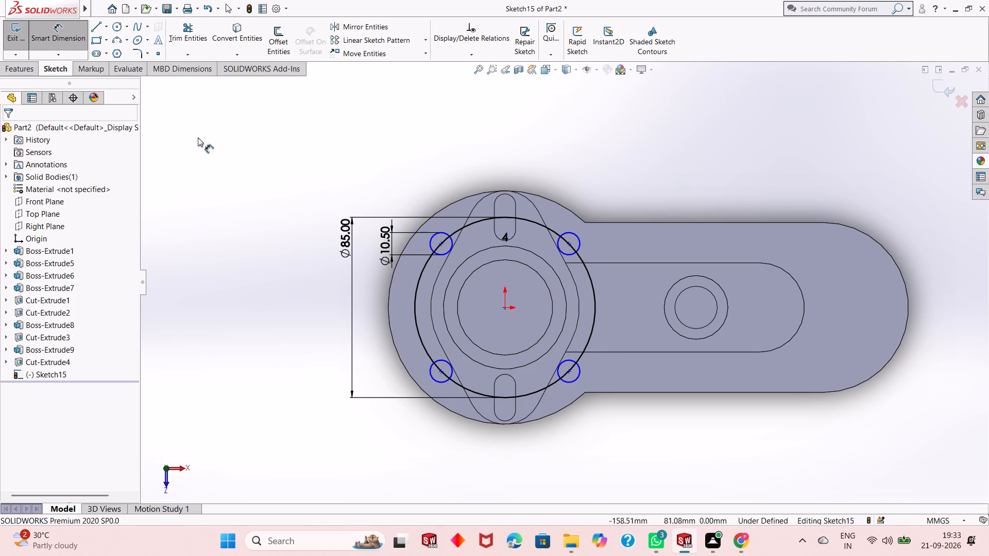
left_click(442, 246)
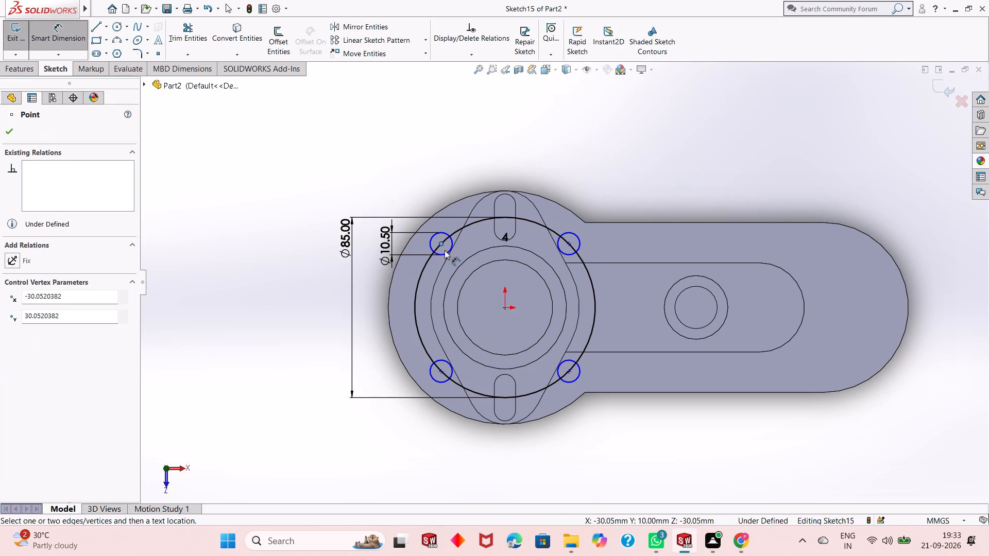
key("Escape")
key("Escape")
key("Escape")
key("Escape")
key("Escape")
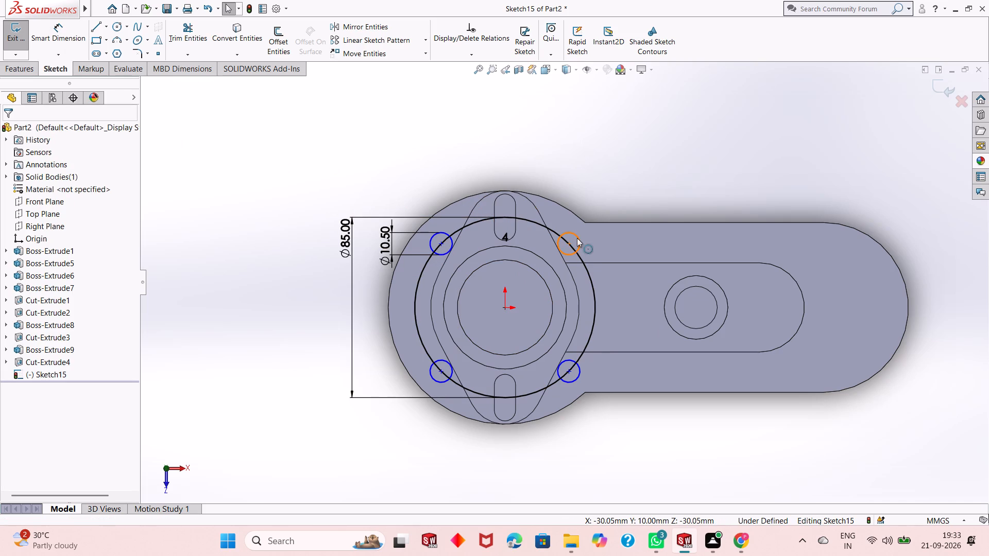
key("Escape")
Delete the 85 mm circle from the sketch, leaving only the four hole circles.
left_click(544, 228)
right_click(544, 228)
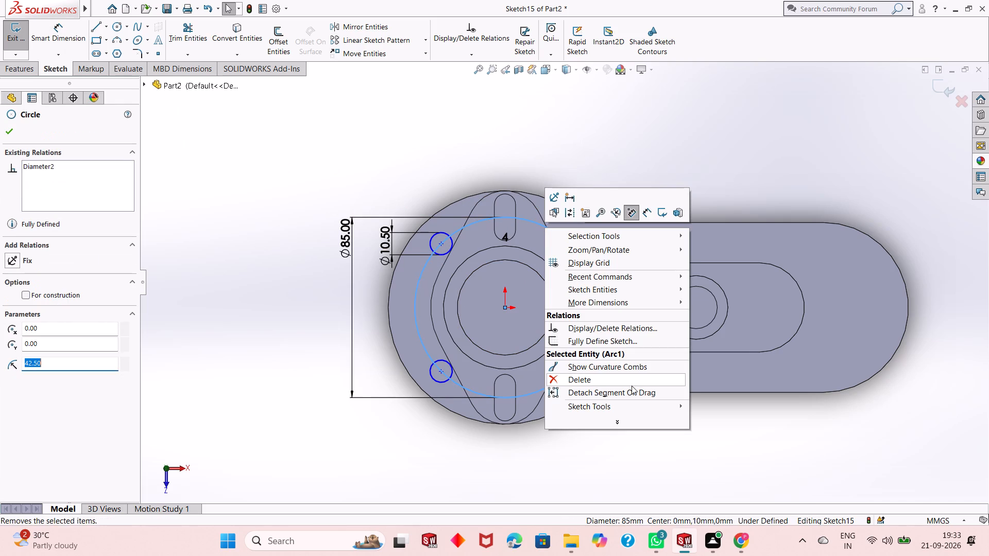
left_click(632, 386)
left_click(433, 272)
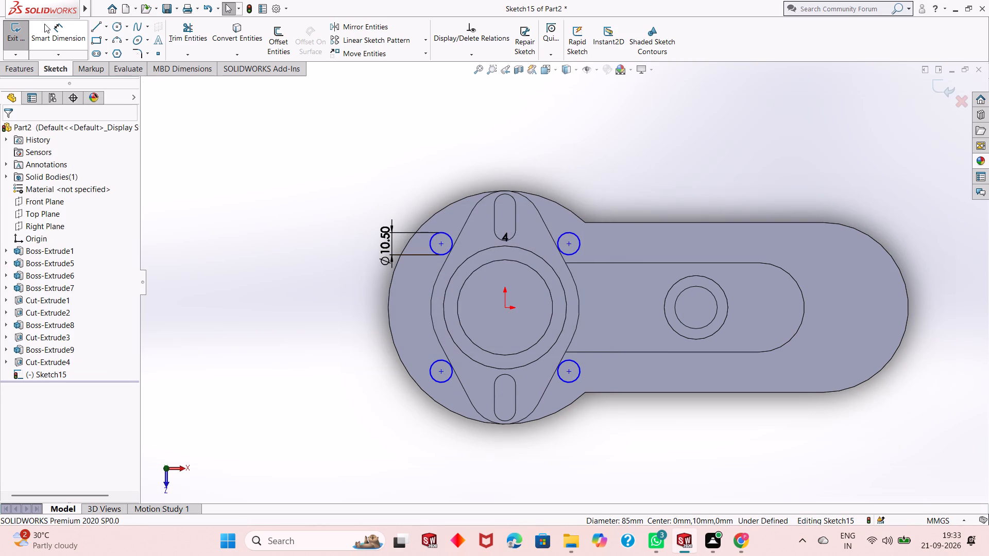
Dimension the vertical distance between the upper-left hole circle's centre and the origin, keeping the drawn value.
left_click(47, 32)
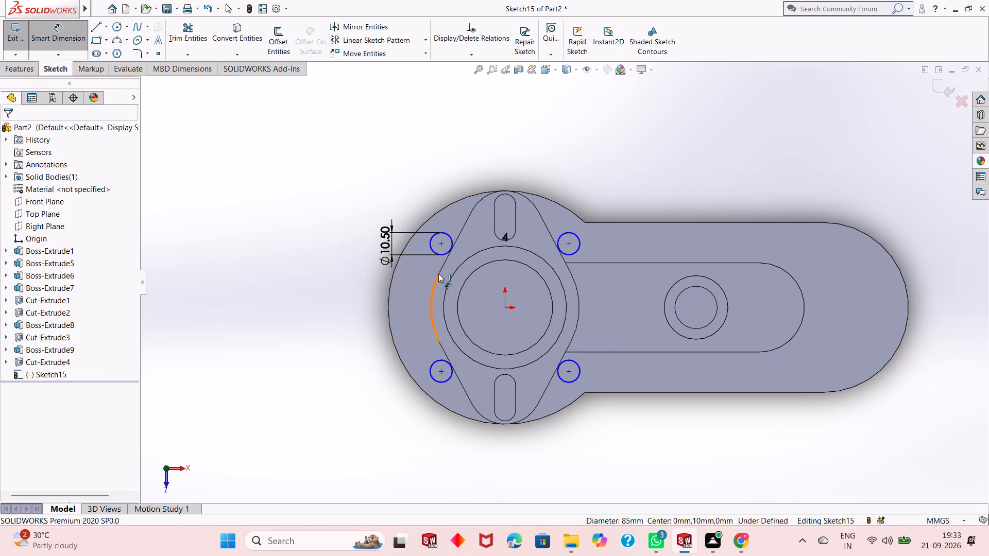
left_click(442, 246)
left_click(503, 308)
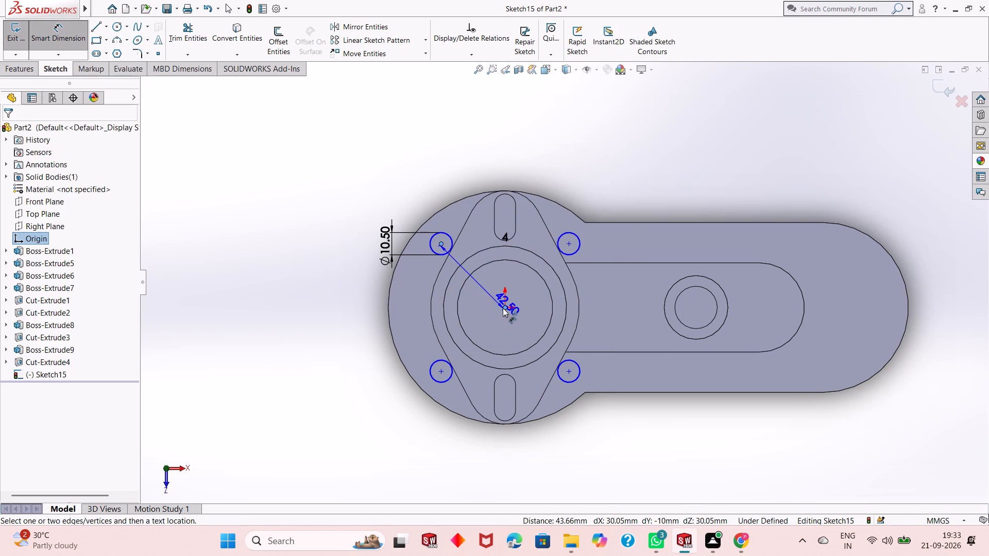
left_click(307, 304)
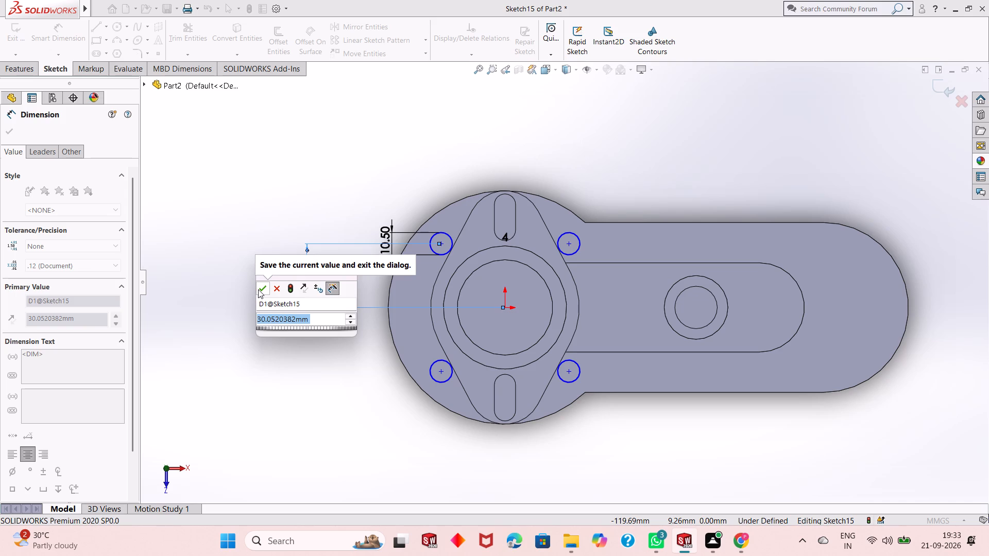
left_click(258, 289)
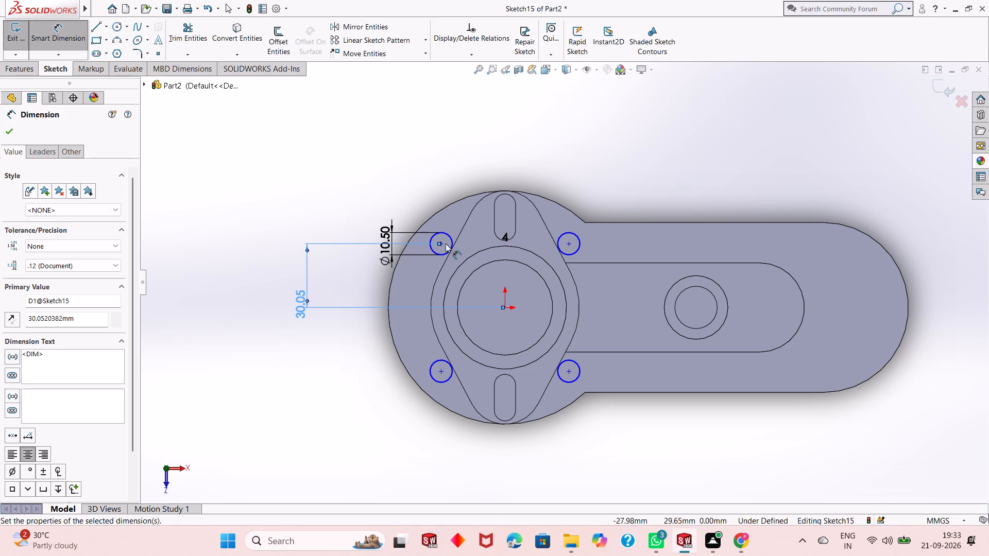
Dimension the horizontal distance between the upper-left and lower-right hole circle centres below the part, keeping the drawn value.
left_click(442, 242)
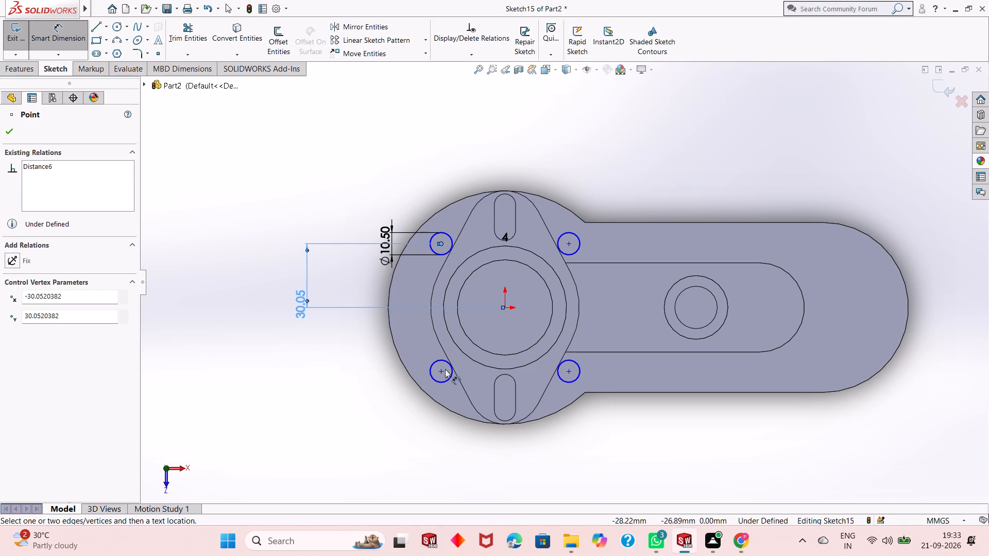
left_click(567, 371)
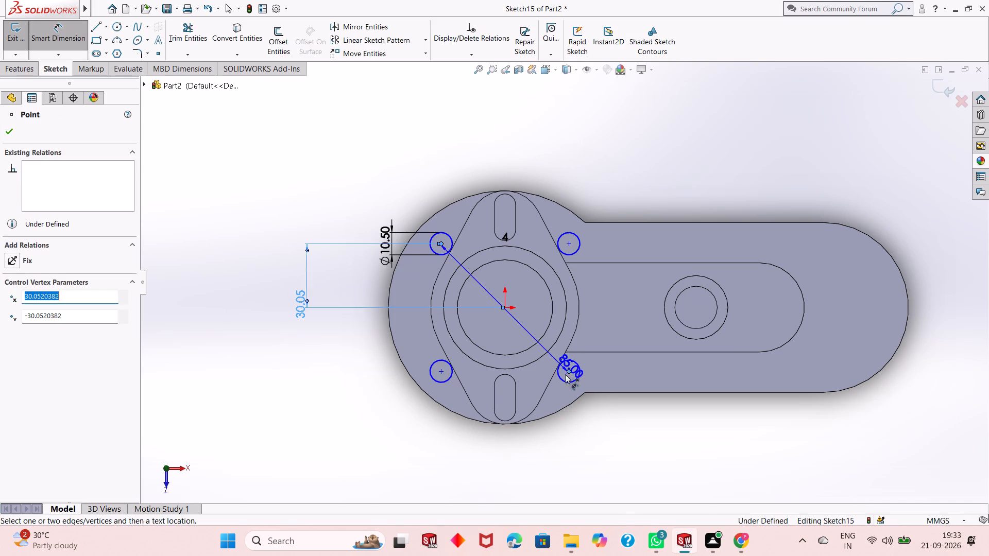
left_click(545, 454)
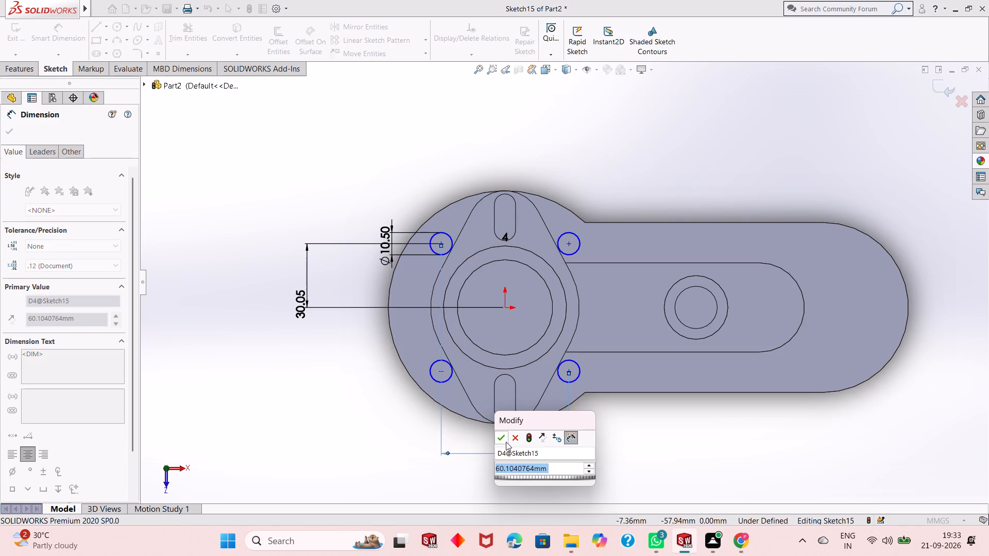
left_click(506, 442)
Dimension the horizontal distance between the origin and the upper-right hole circle's centre above the part, keeping the drawn value.
left_click(568, 246)
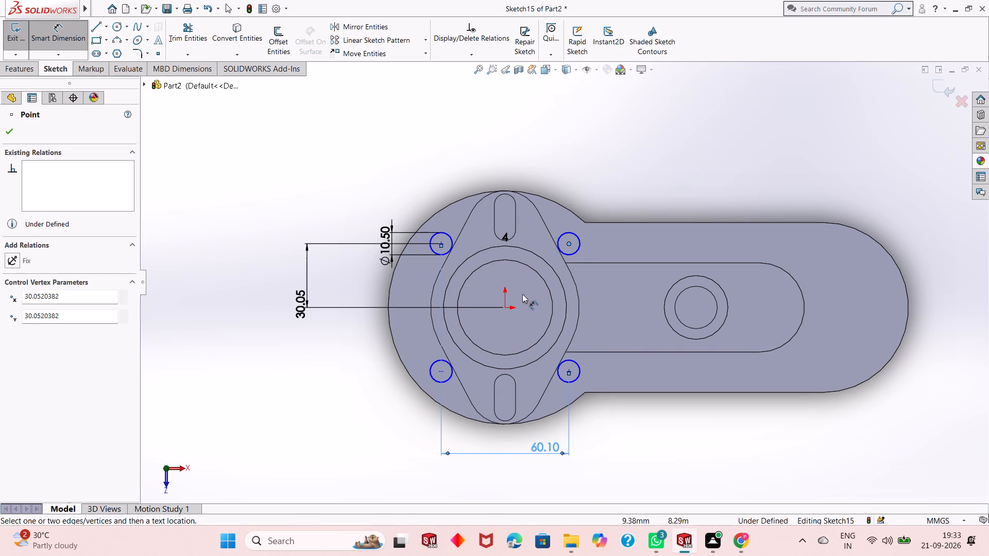
left_click(506, 308)
left_click(513, 148)
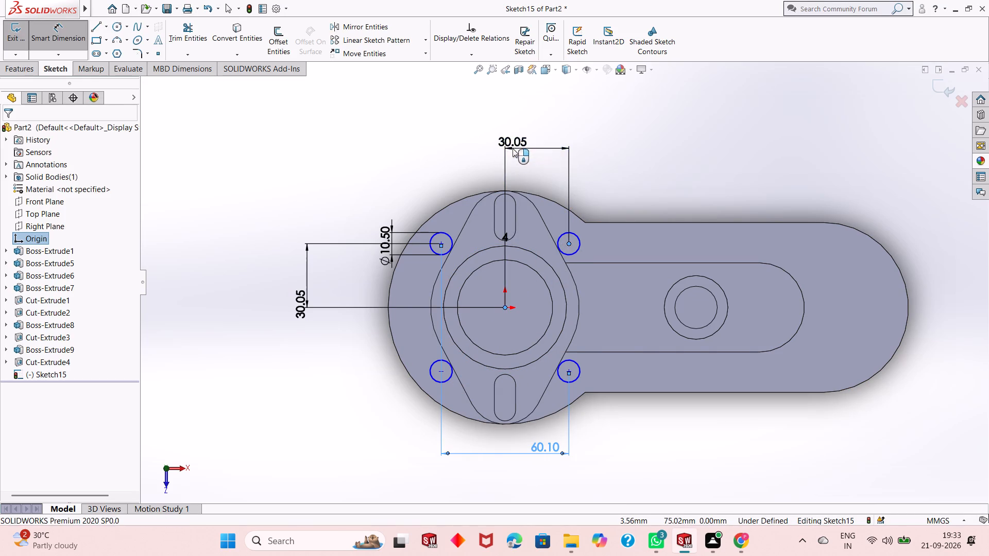
left_click(467, 136)
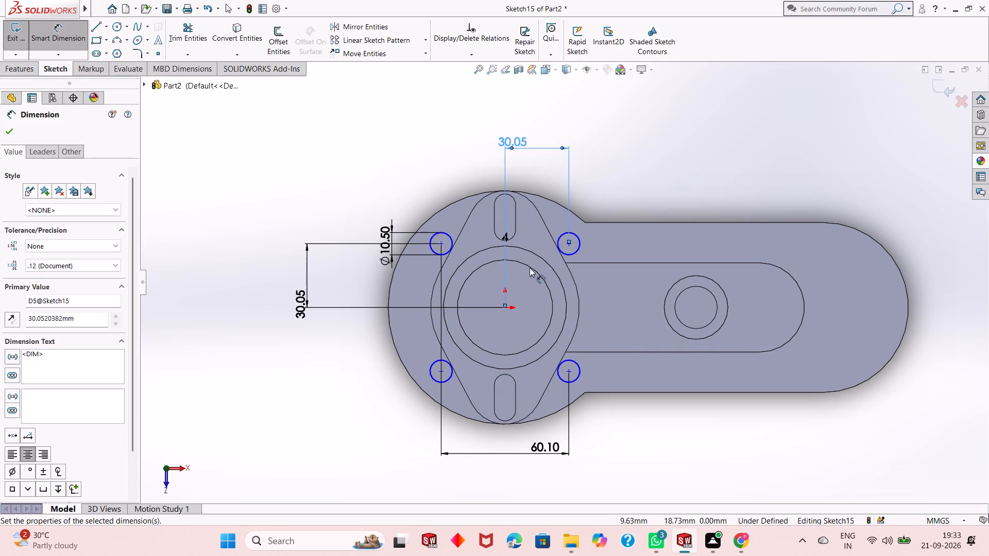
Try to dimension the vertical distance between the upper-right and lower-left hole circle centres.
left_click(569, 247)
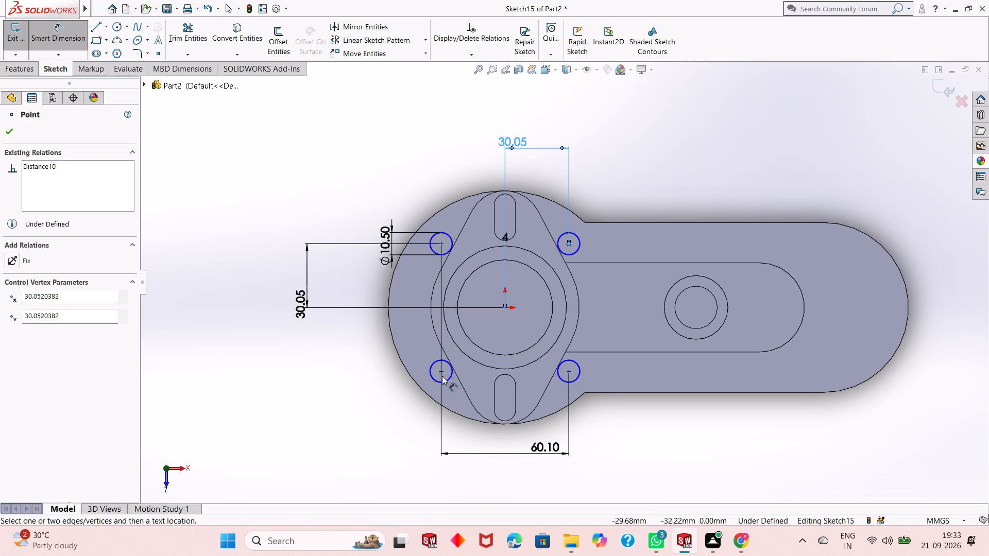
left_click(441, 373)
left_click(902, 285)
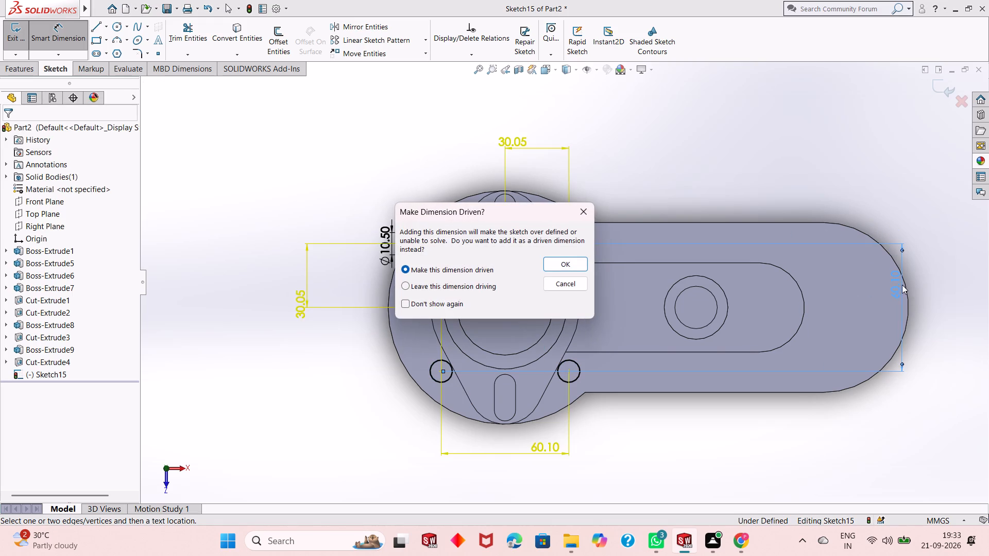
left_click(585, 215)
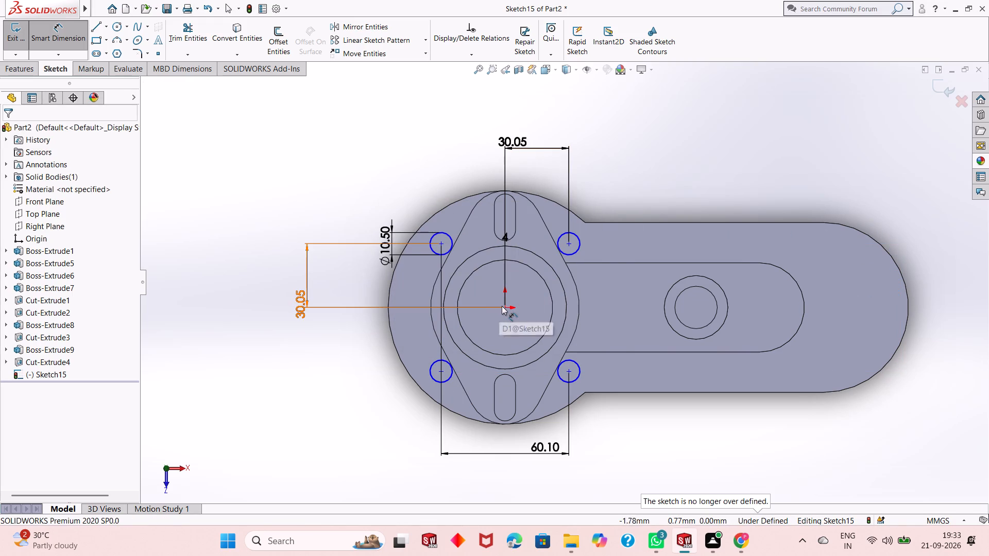
Dimension the horizontal distance between the origin and the lower-left hole circle's centre below the part, keeping the drawn value.
left_click(504, 306)
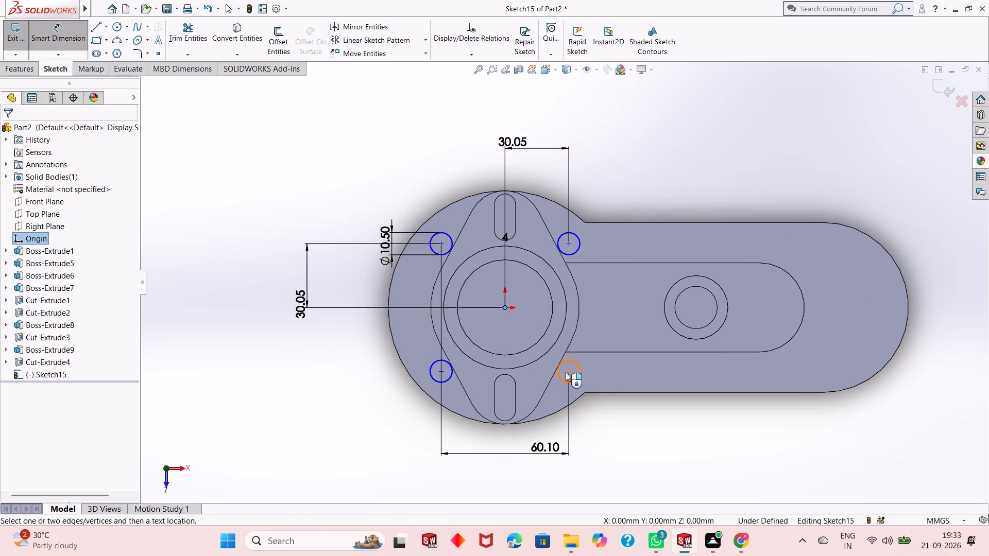
left_click(440, 371)
left_click(459, 437)
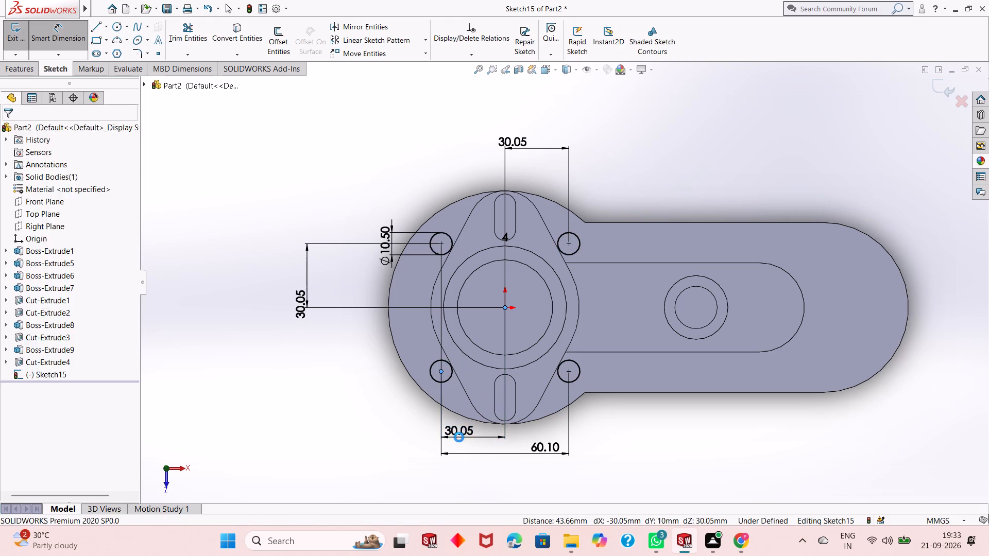
left_click(416, 425)
right_click(364, 388)
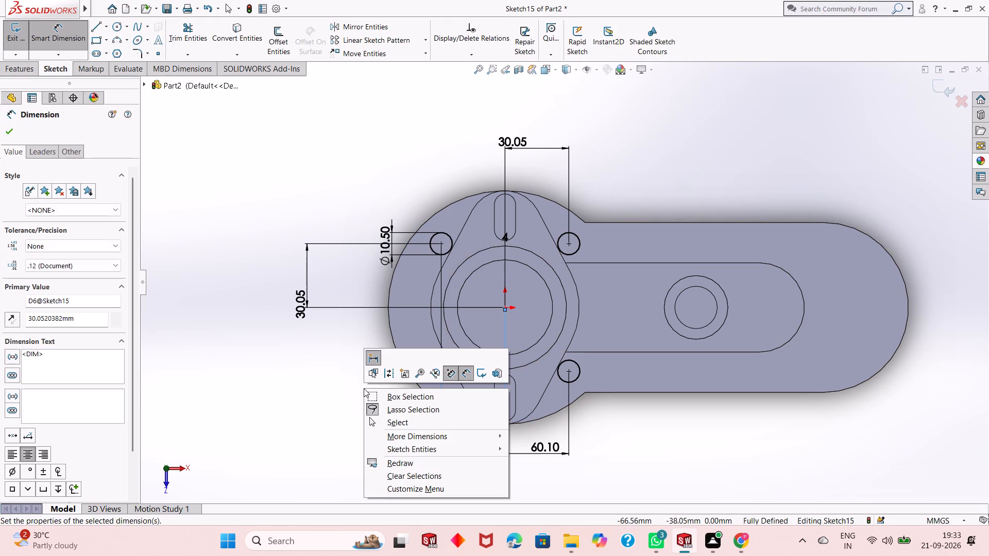
left_click(381, 424)
Cut-extrude the four hole circles into the base plate from the sketch plane with a blind depth of 34 mm.
scroll(539, 332, "up", 1)
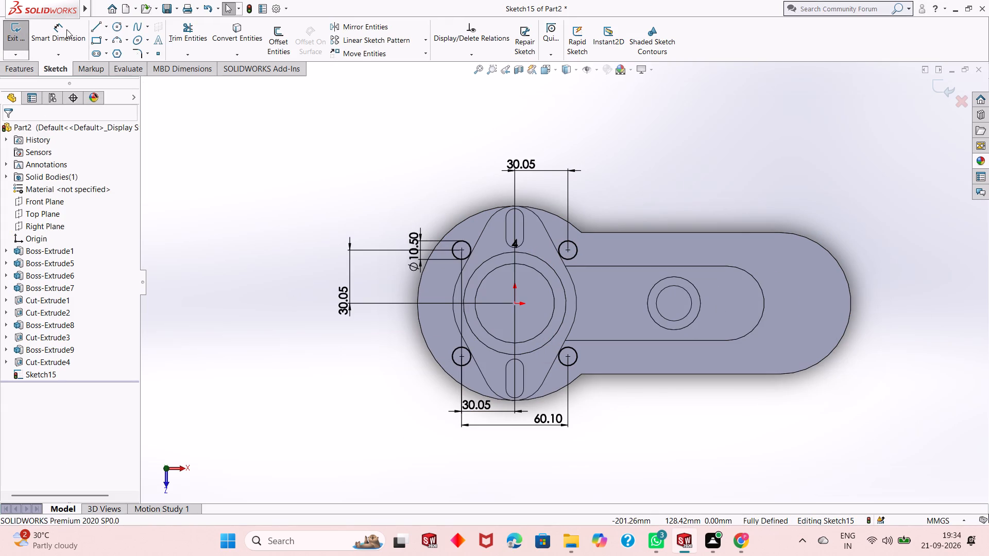
left_click(27, 70)
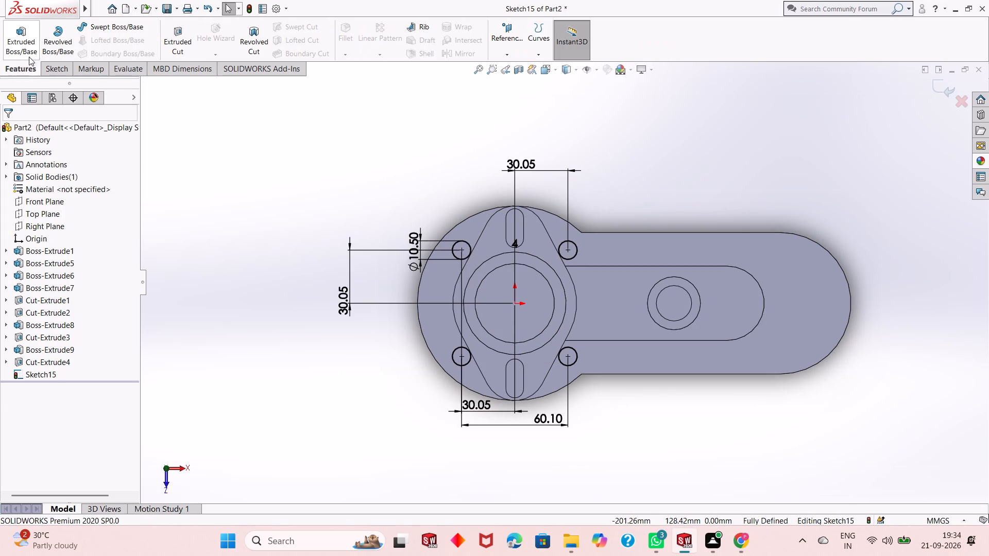
left_click(166, 40)
middle_click_drag(504, 331, 500, 185)
left_click(10, 132)
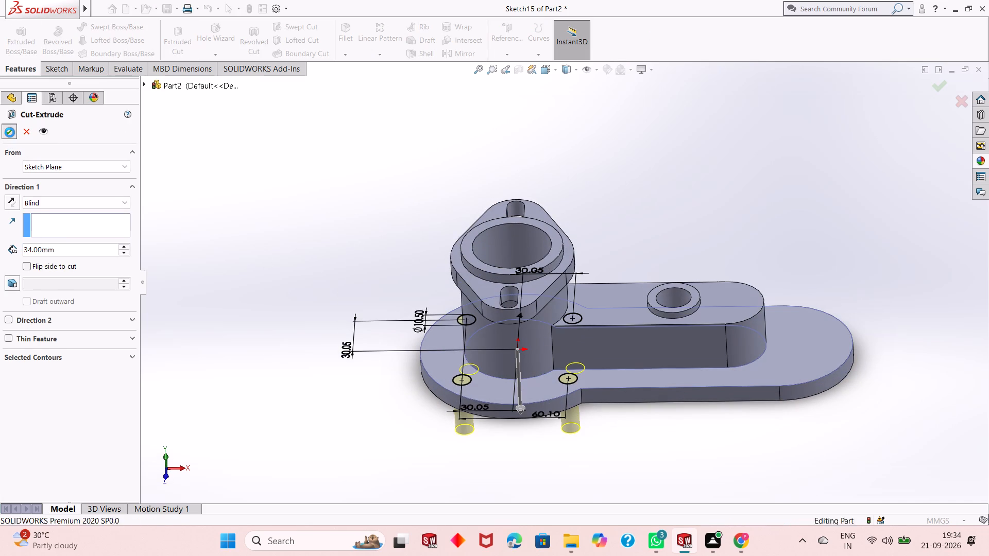
left_click(333, 380)
Start a new sketch on the base plate's top face and view it face-on.
scroll(442, 315, "up", 3)
scroll(559, 289, "down", 3)
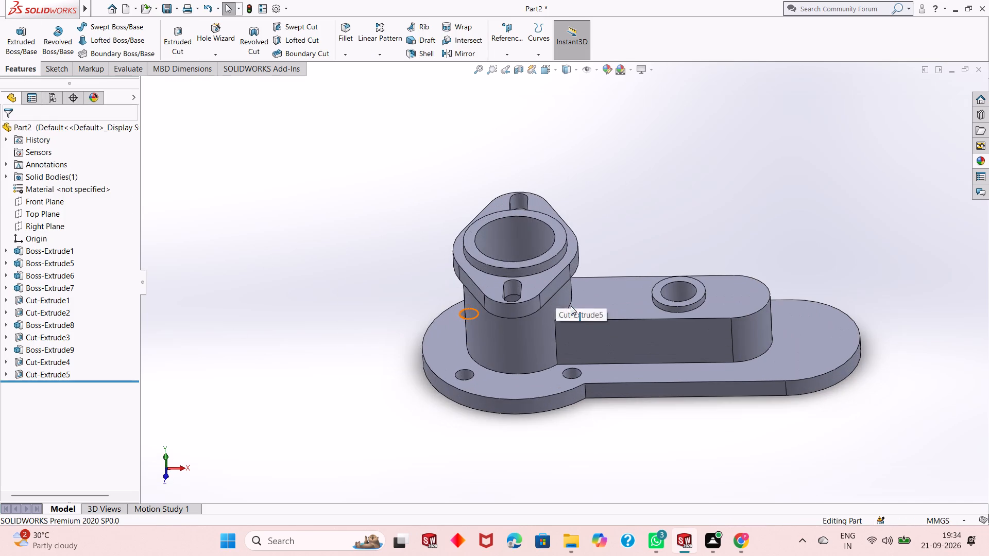
middle_click_drag(578, 370, 575, 442)
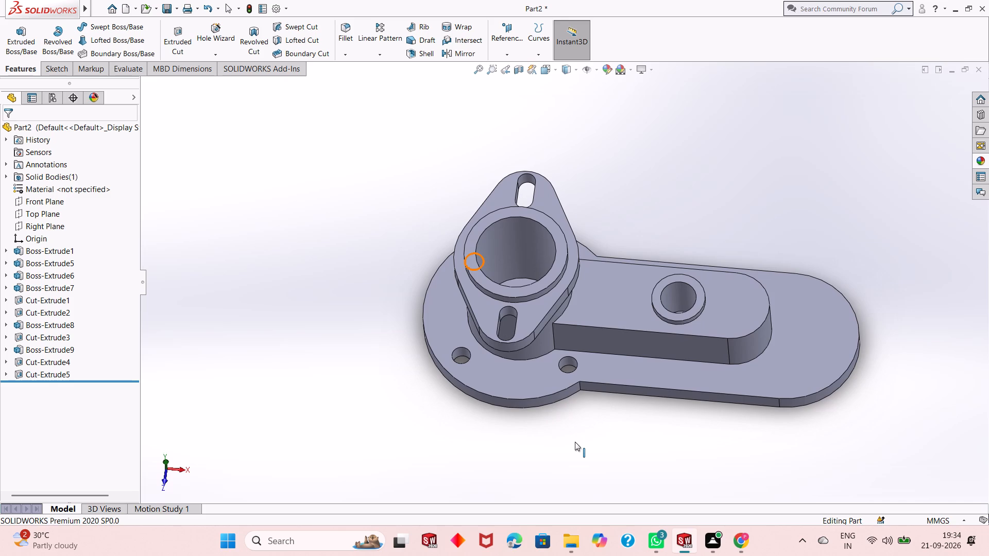
scroll(554, 408, "up", 2)
scroll(755, 302, "down", 2)
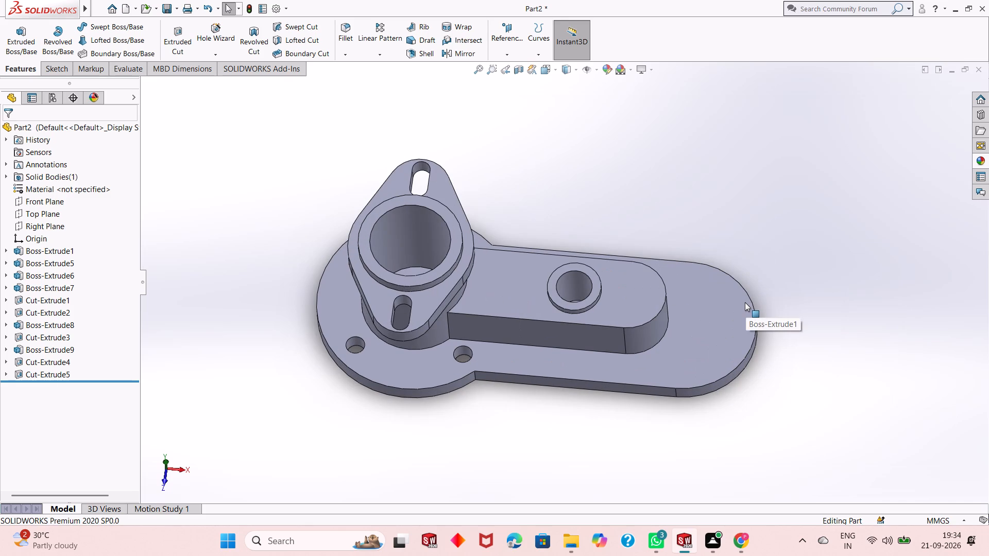
left_click(674, 364)
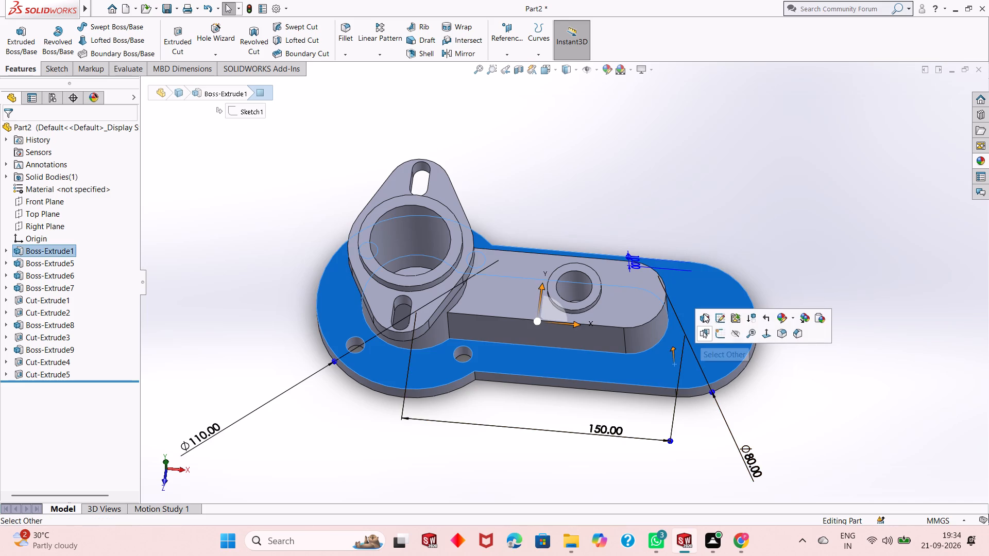
left_click(718, 333)
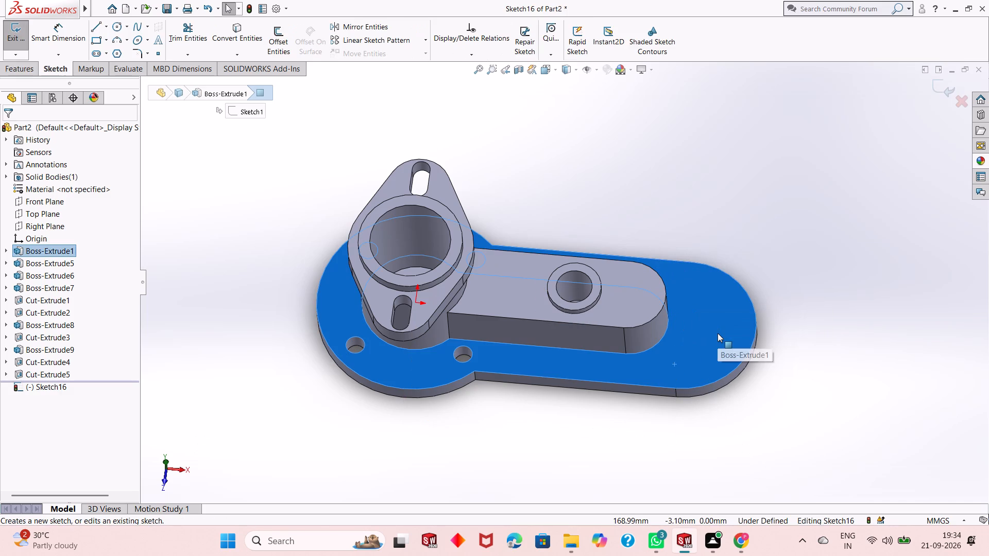
key("ctrl+8")
key("Escape")
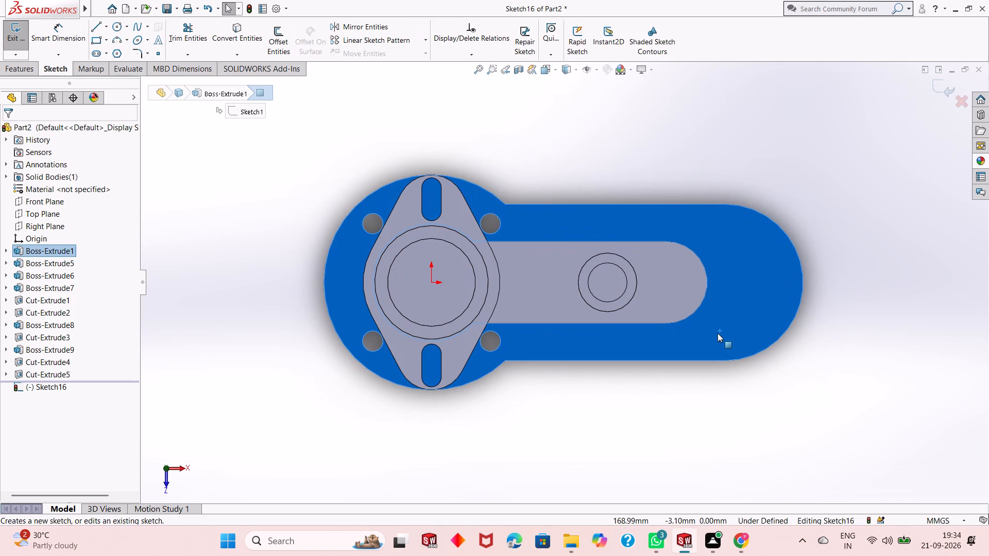
Sketch a circle of about 28.2 mm radius centred on the centre of the block's rounded end.
left_click(118, 28)
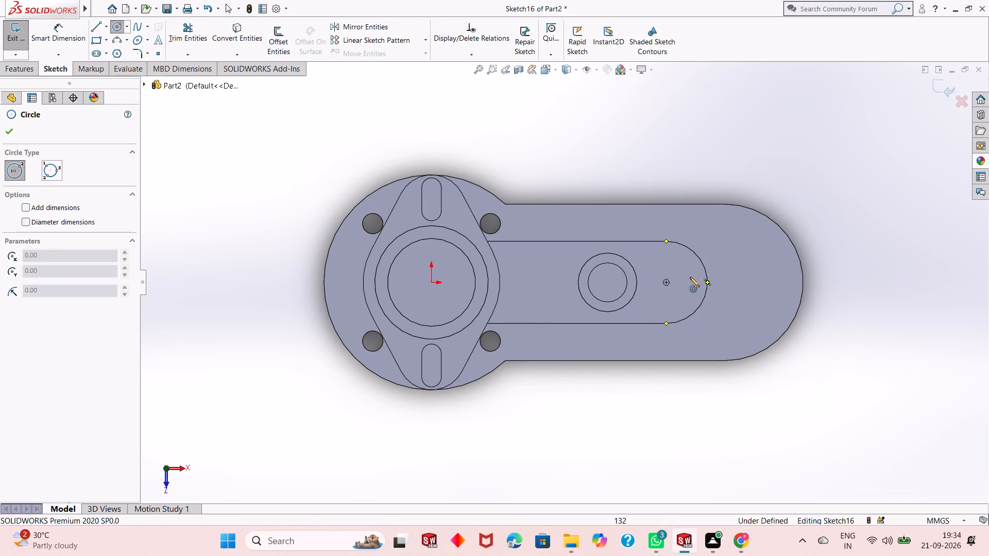
left_click(666, 281)
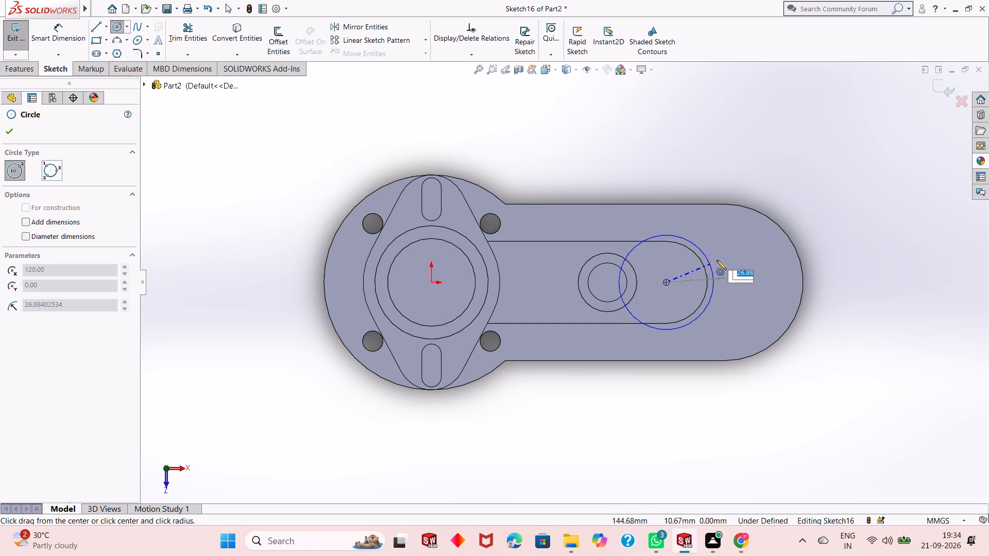
left_click(717, 260)
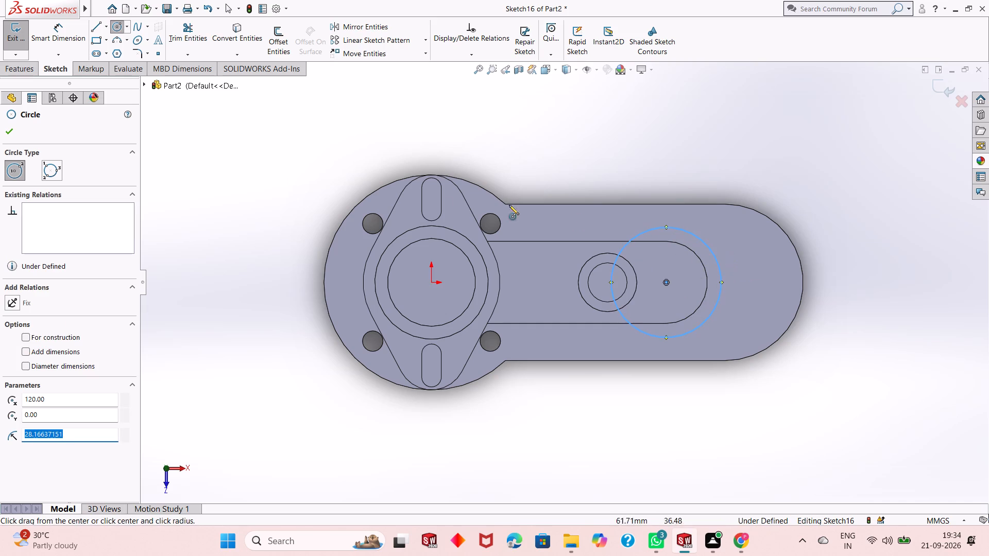
left_click(7, 130)
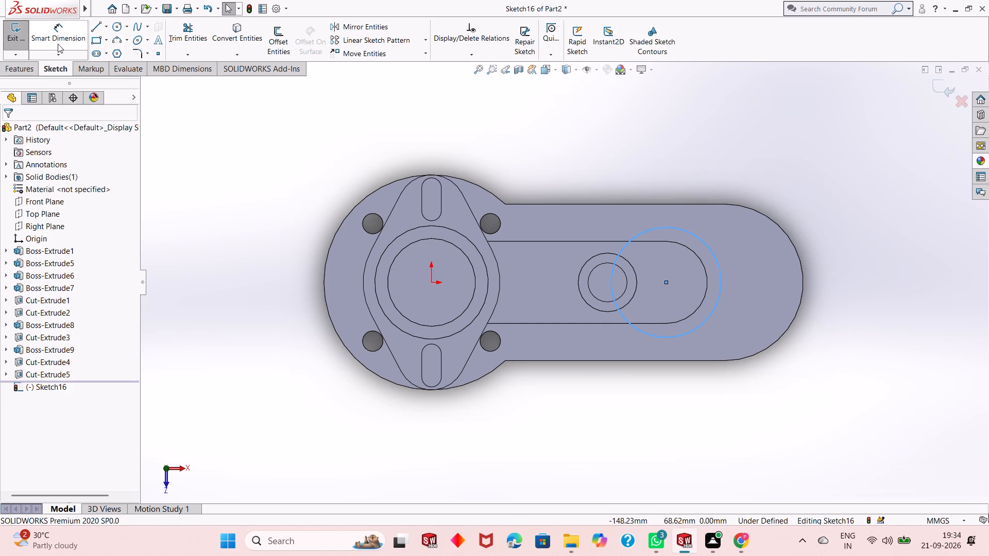
Dimension the circle around the block's rounded end with a diameter of 70 mm.
left_click(60, 41)
left_click(710, 318)
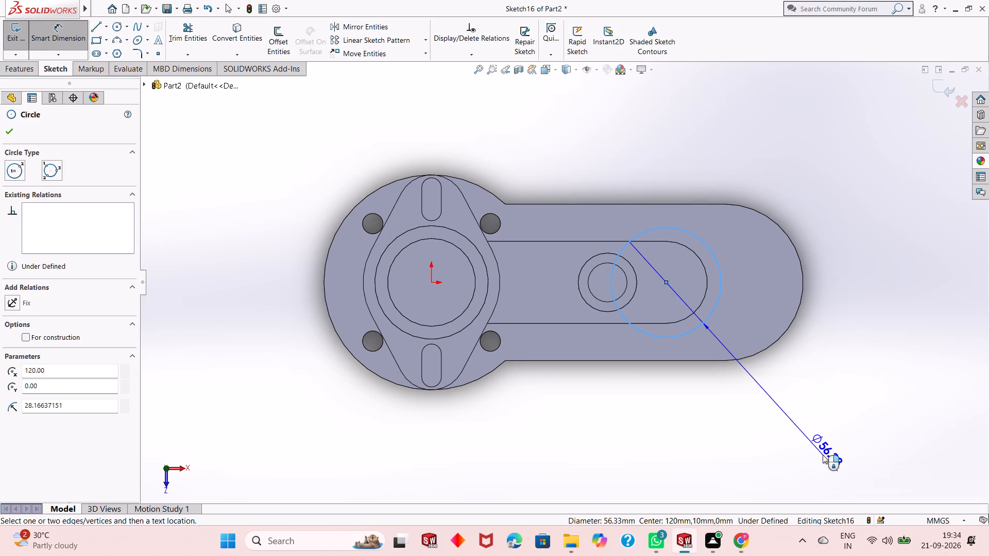
left_click(823, 455)
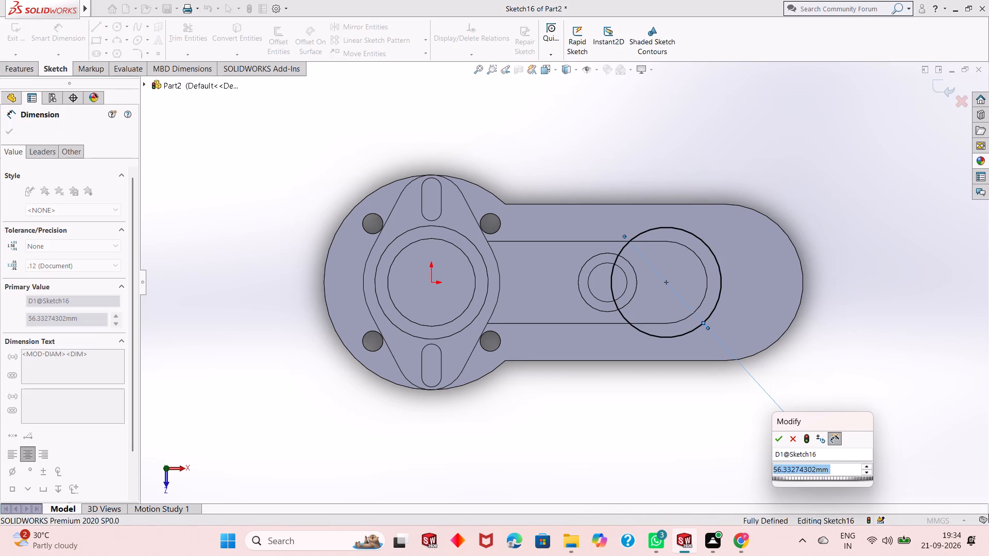
type("70")
key("Return")
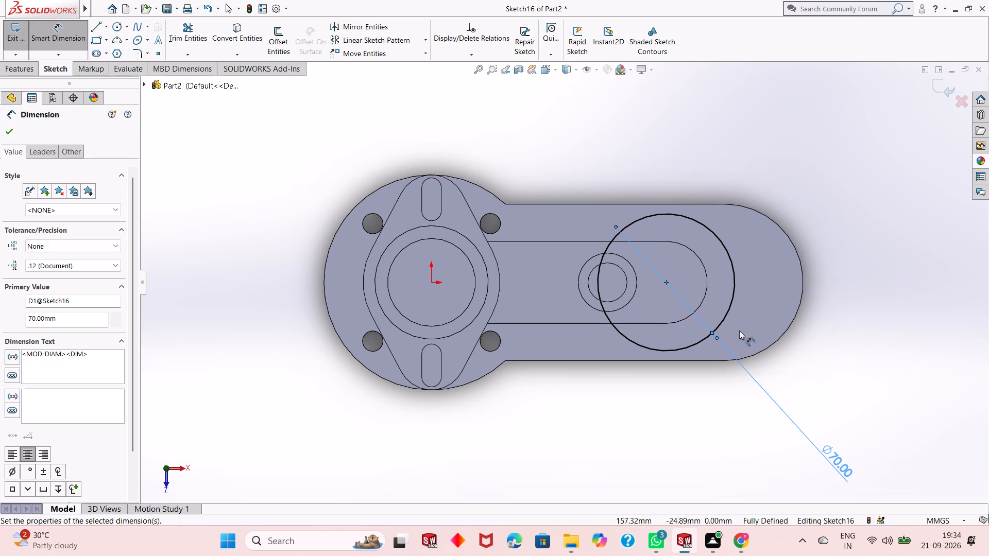
Set the circle's diameter to 75 mm.
double_click(832, 455)
type("75")
key("Return")
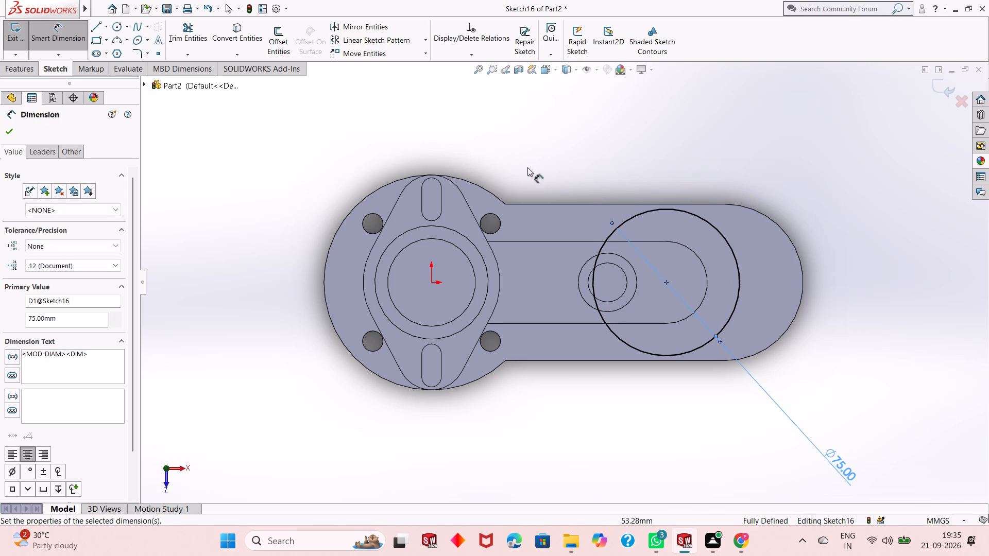
left_click(2, 133)
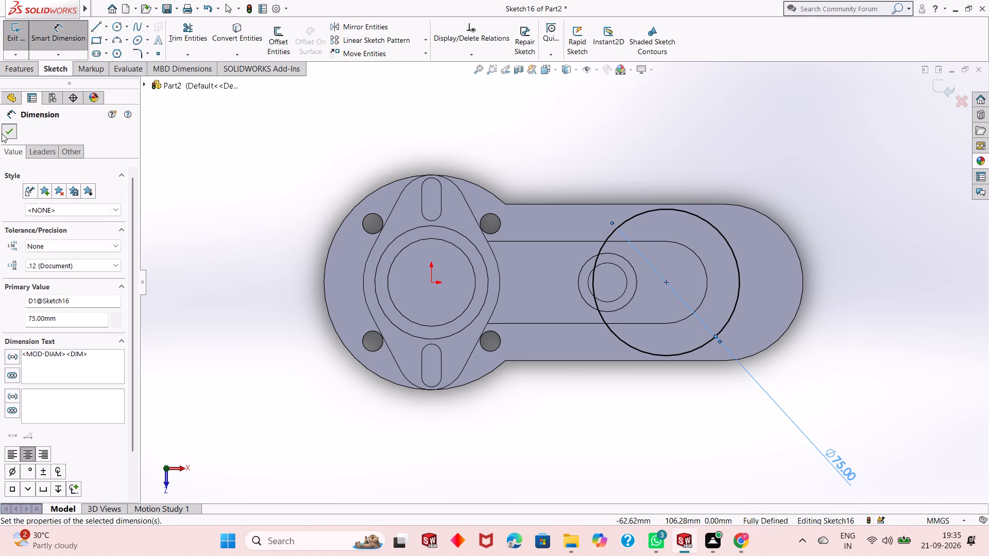
Draw a vertical construction line about 82 mm long upward from the 75 mm circle's centre.
left_click(108, 25)
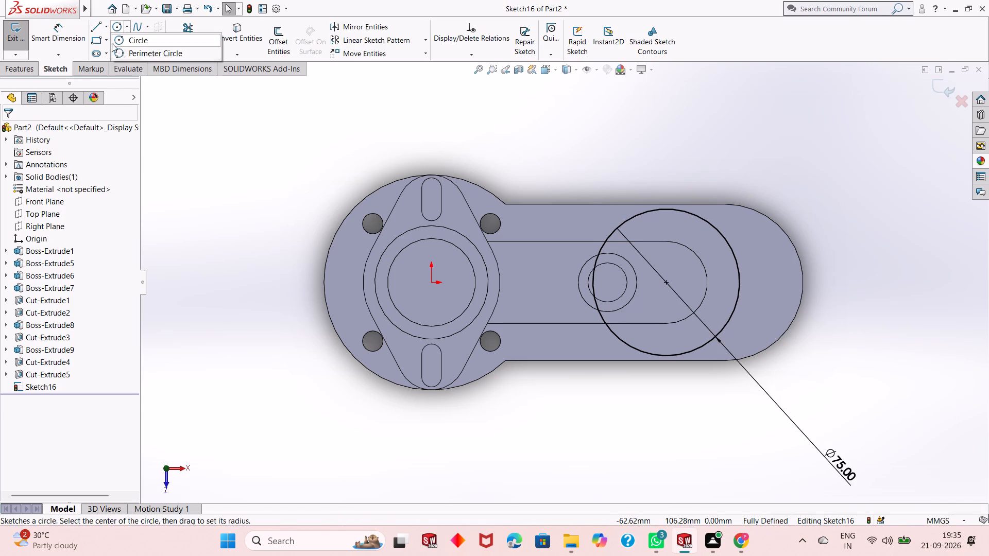
left_click(104, 55)
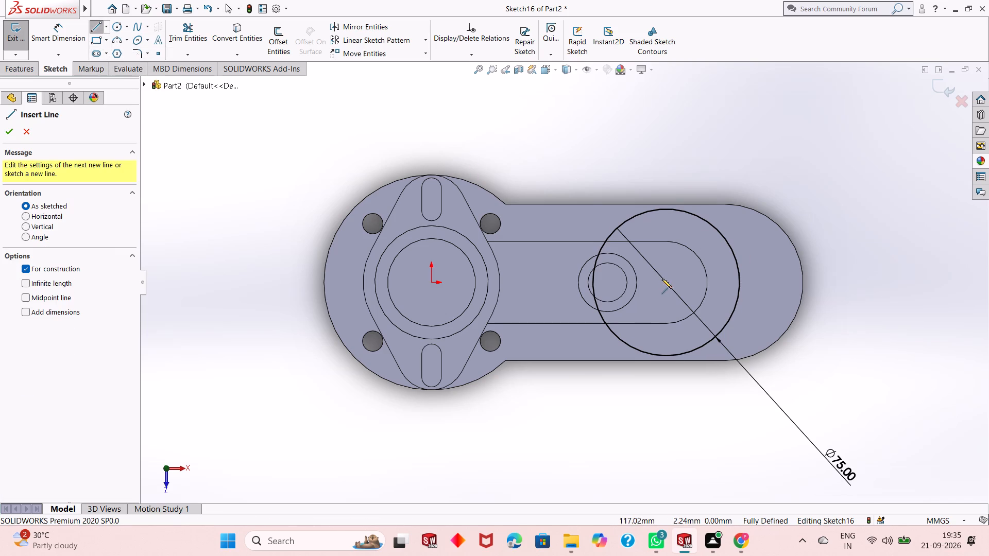
left_click(664, 283)
left_click(667, 122)
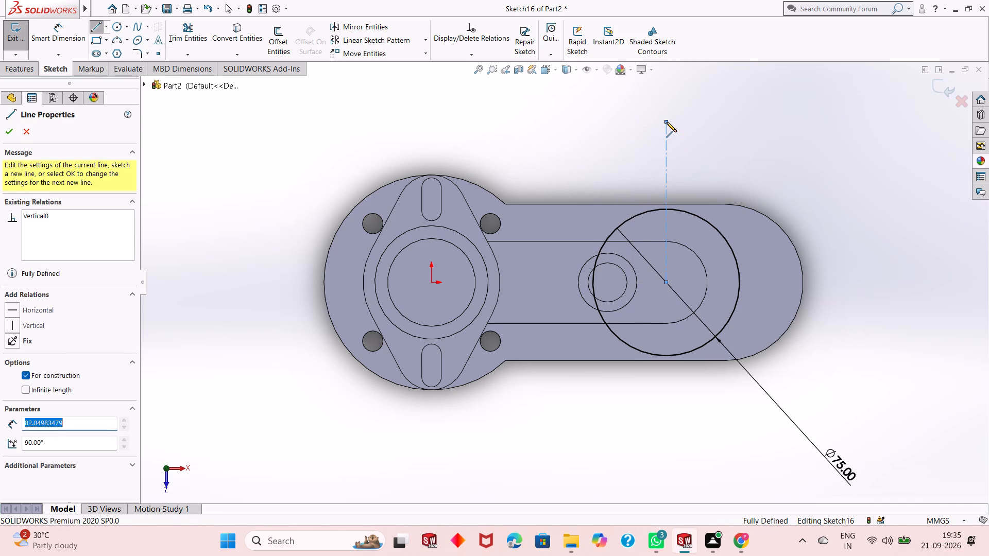
right_click(667, 122)
left_click(694, 126)
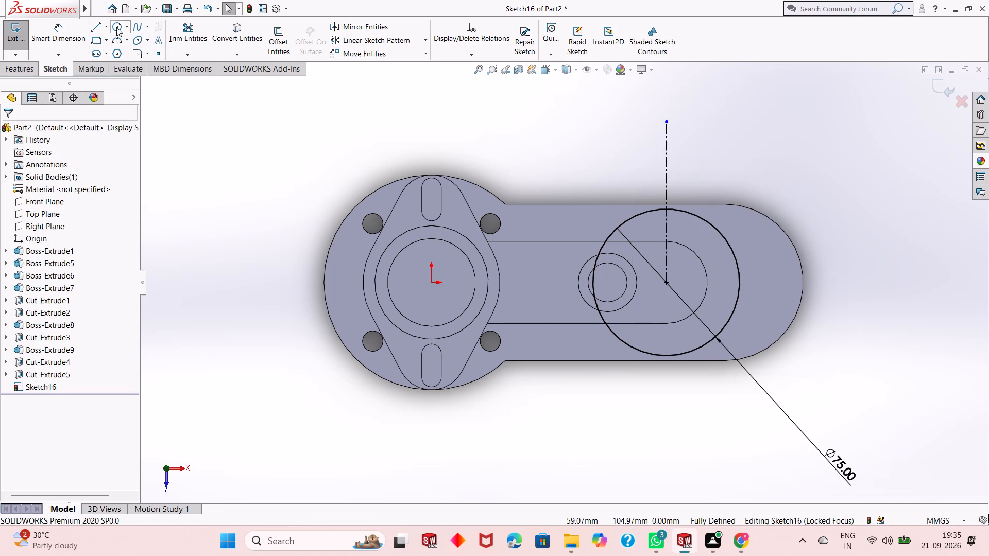
Draw a slanted construction line about 91.6 mm long from the circle's centre toward the upper right, about 56° from horizontal.
left_click(107, 27)
left_click(106, 56)
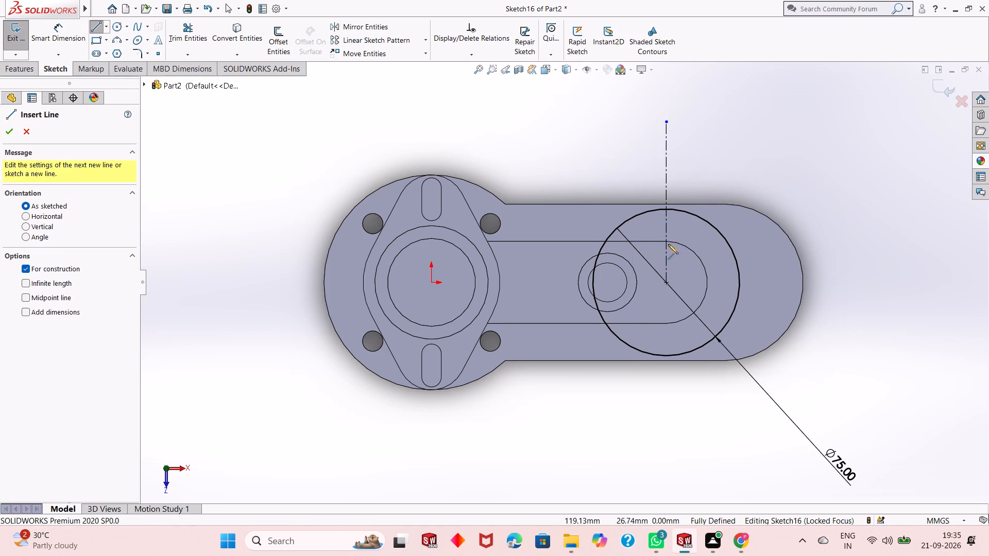
left_click(666, 283)
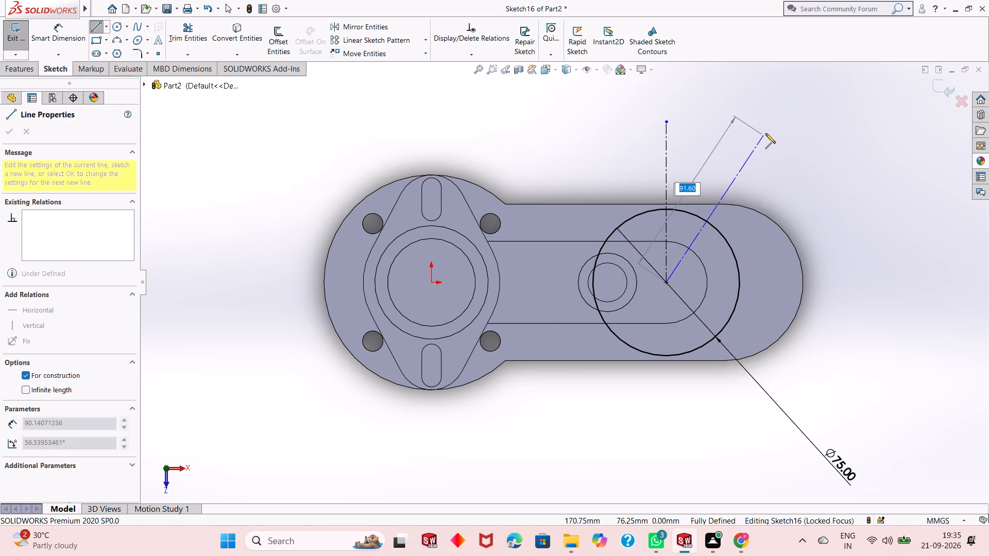
left_click(765, 133)
right_click(765, 133)
left_click(781, 148)
left_click(781, 145)
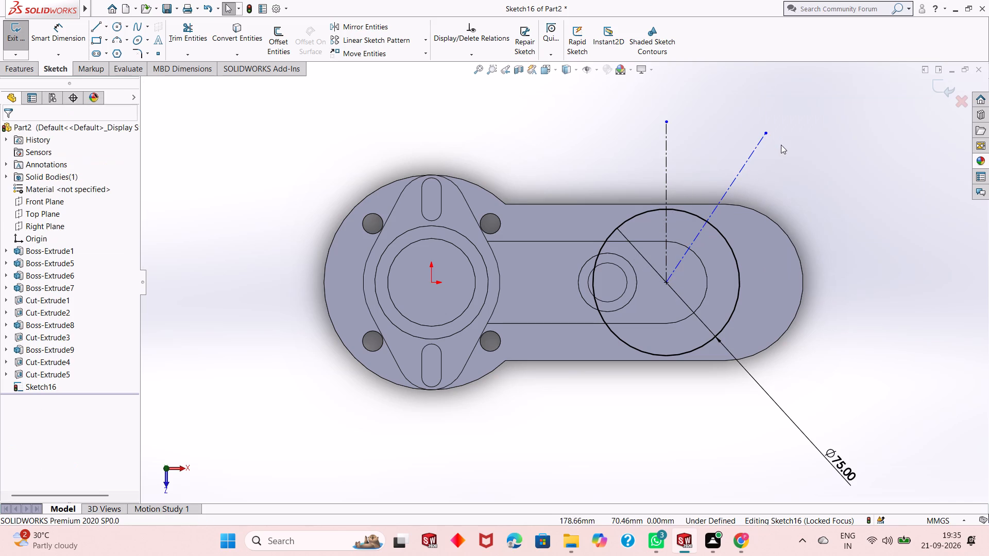
Dimension the angle between the vertical and slanted construction lines as 45°.
left_click(64, 28)
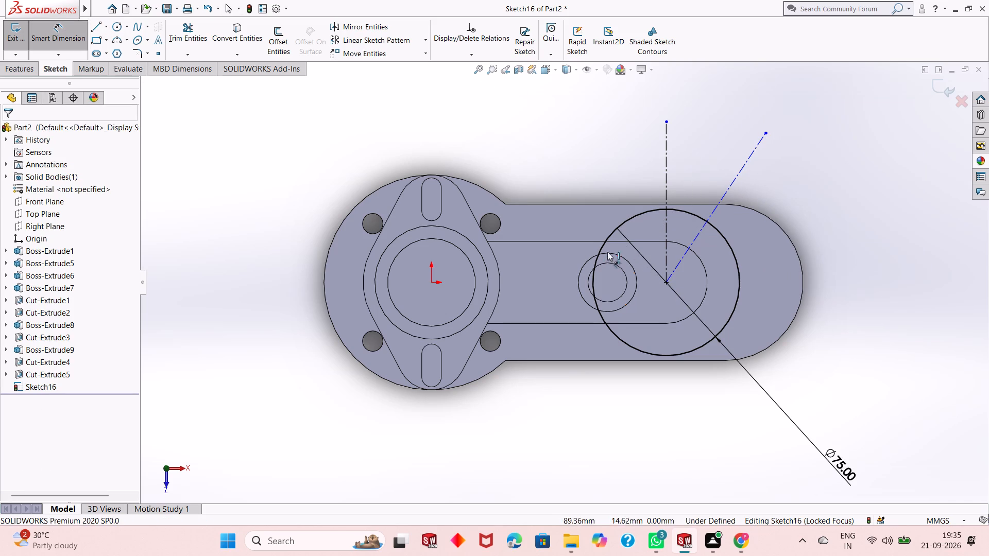
left_click(729, 188)
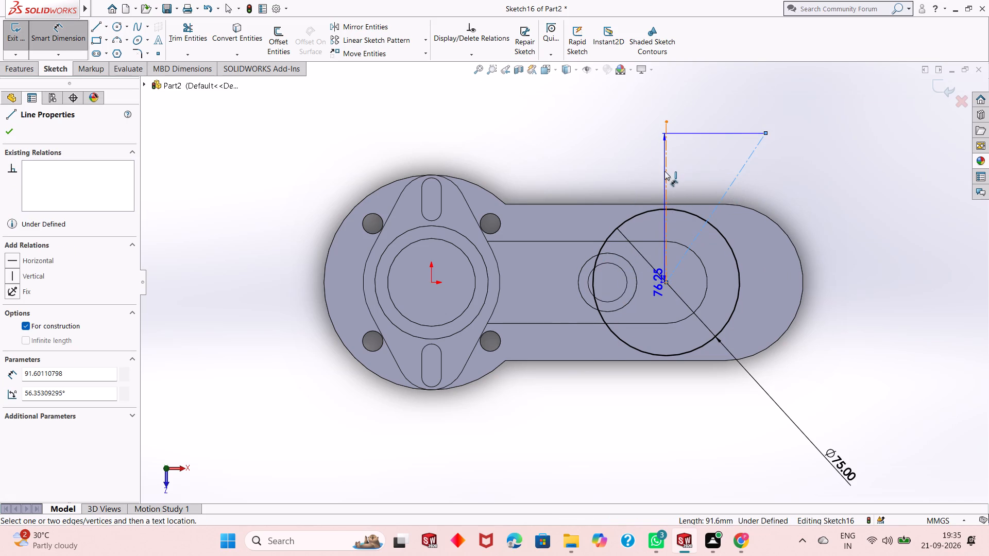
left_click(664, 174)
left_click(720, 169)
type("45")
key("Return")
right_click(591, 137)
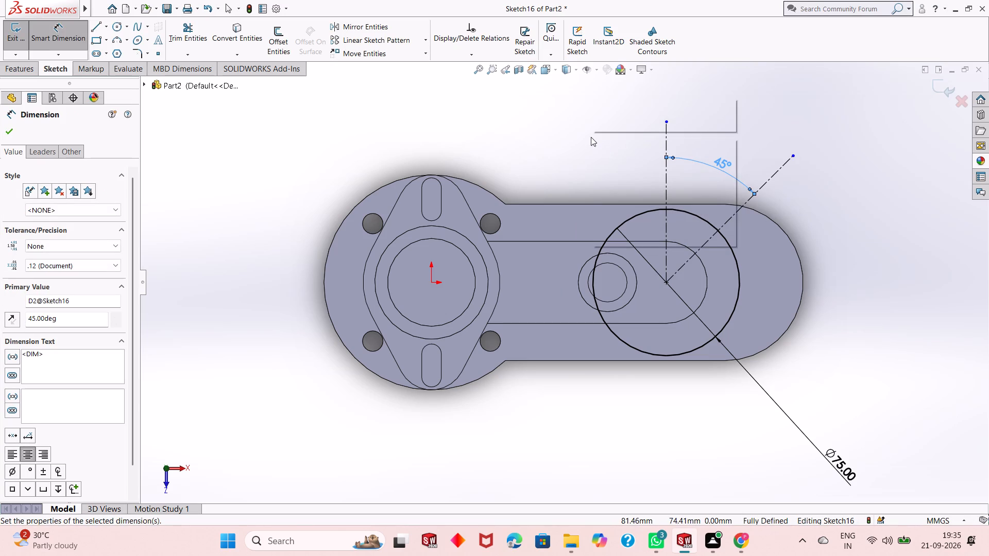
left_click(613, 171)
Draw a circle about 13 mm in diameter centred where the slanted construction line crosses the 75 mm circle.
scroll(732, 259, "up", 1)
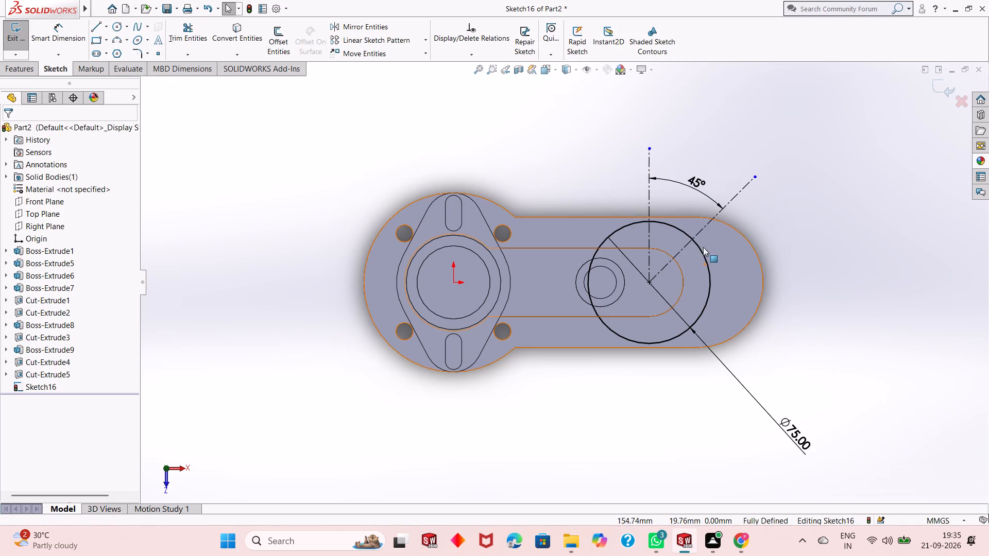
scroll(688, 241, "down", 1)
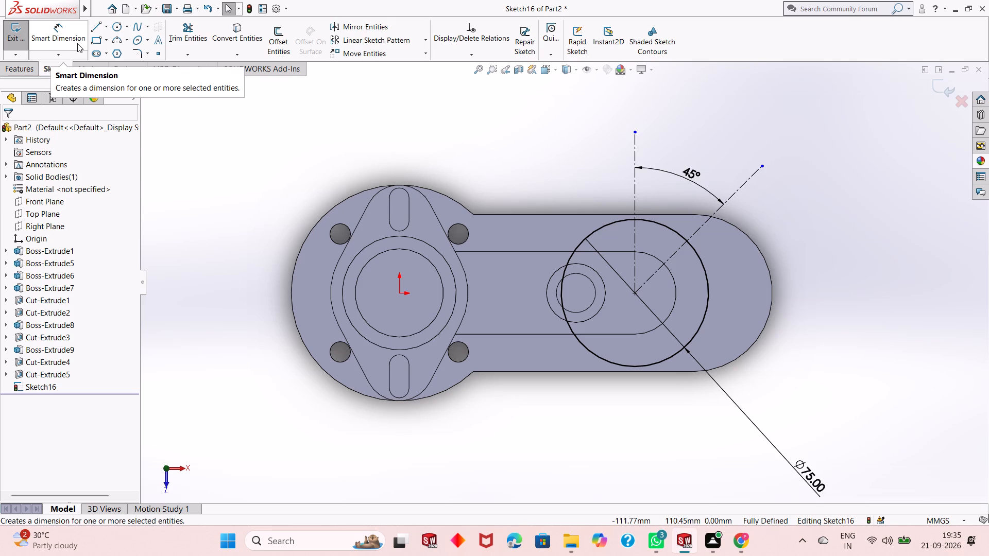
left_click(119, 27)
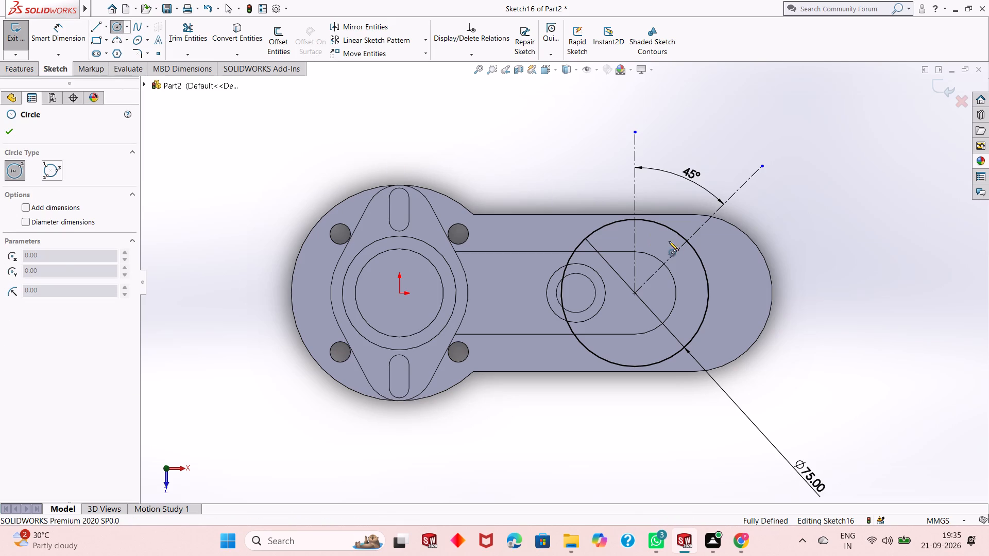
left_click(687, 241)
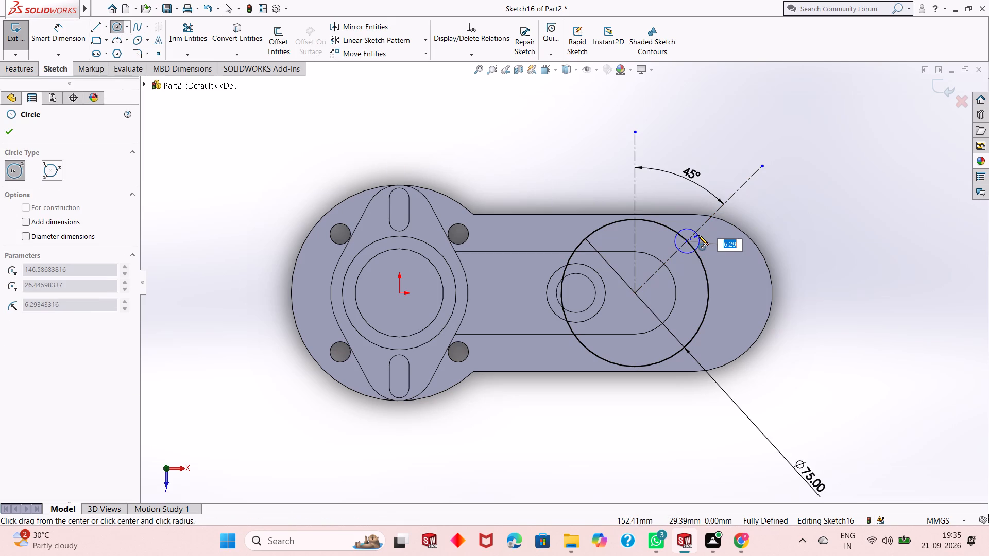
left_click(698, 235)
left_click(13, 129)
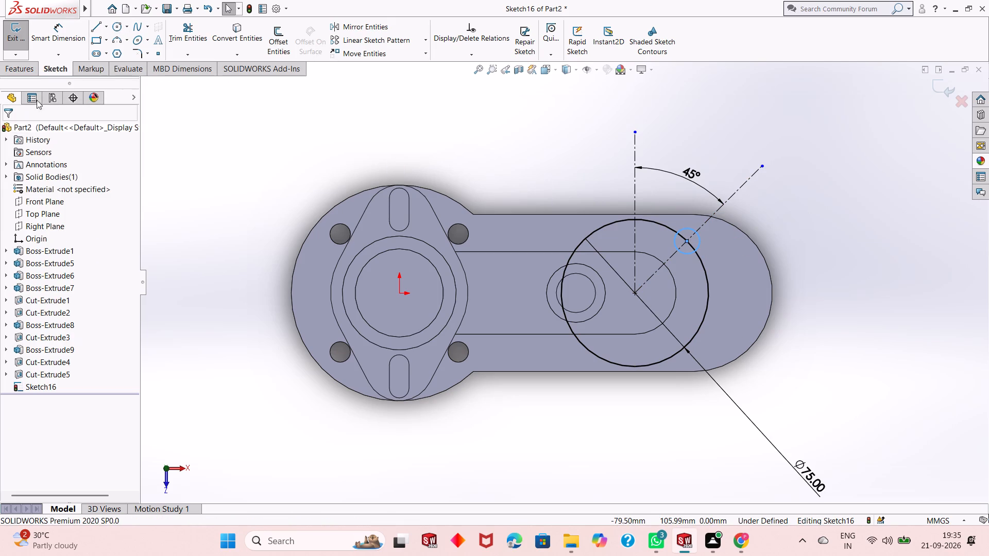
Dimension the small circle's diameter as 10.50 mm.
left_click(56, 36)
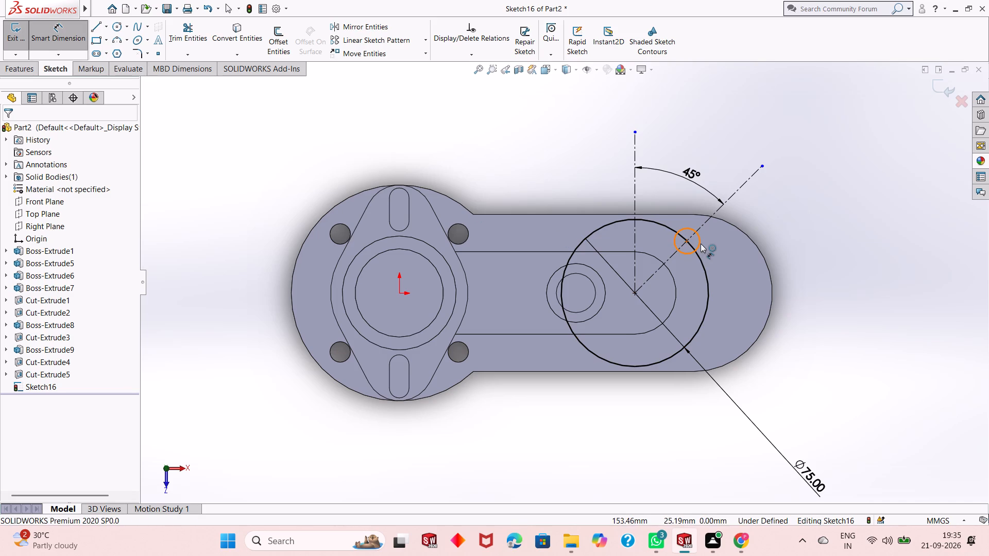
left_click(701, 244)
left_click(825, 244)
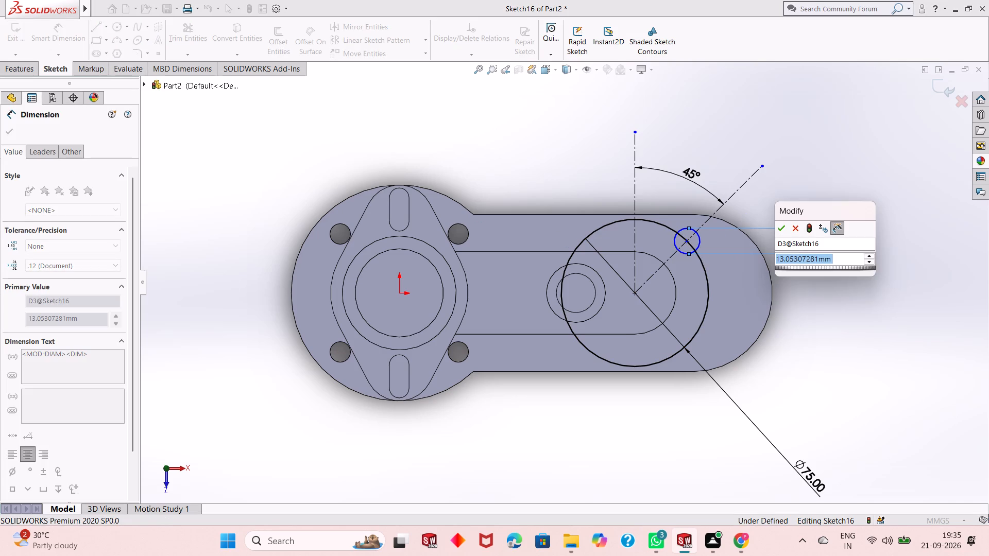
type("10.50")
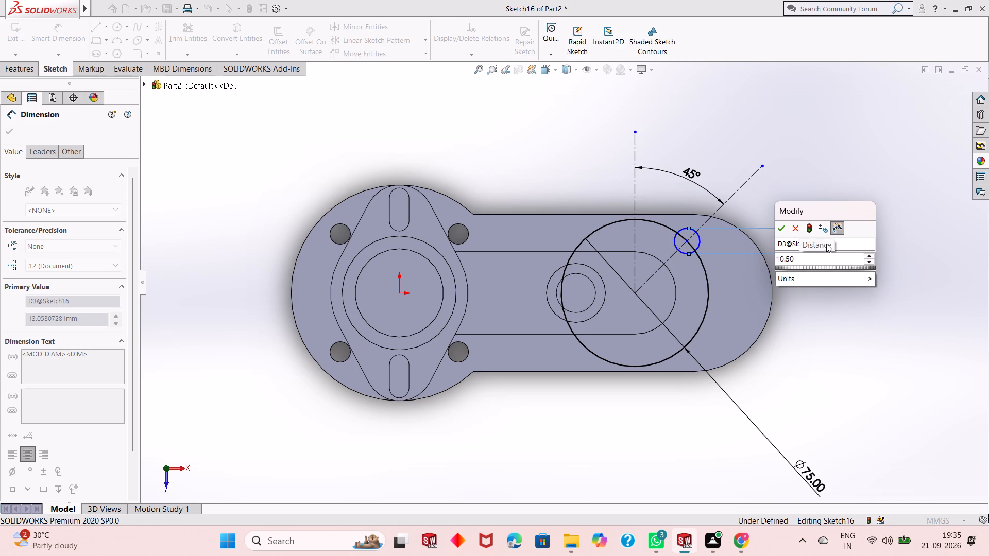
key("Return")
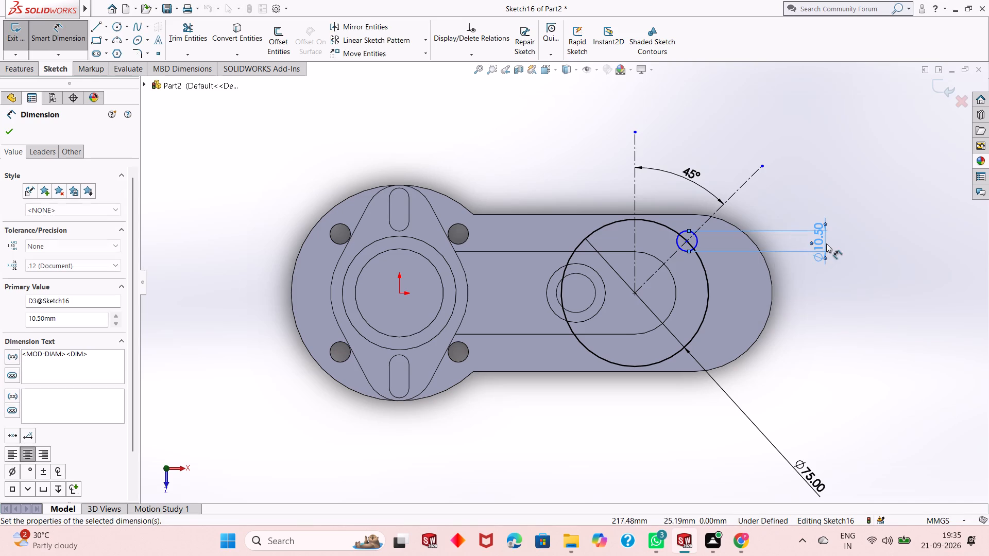
right_click(495, 101)
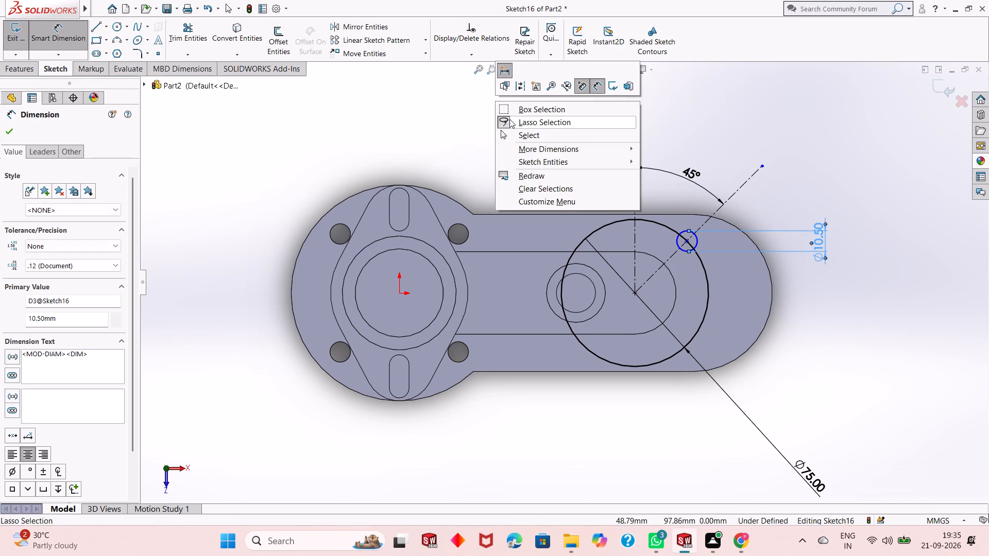
left_click(528, 134)
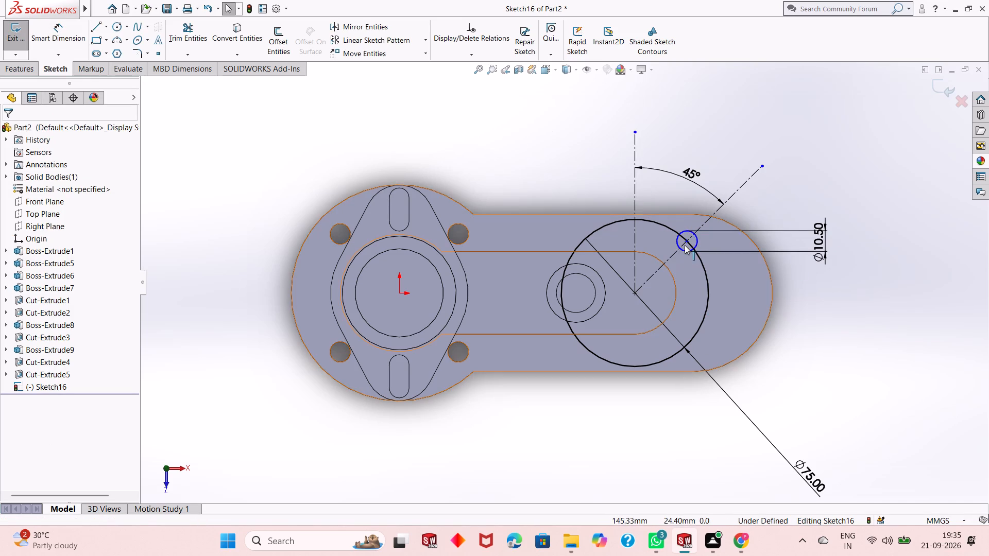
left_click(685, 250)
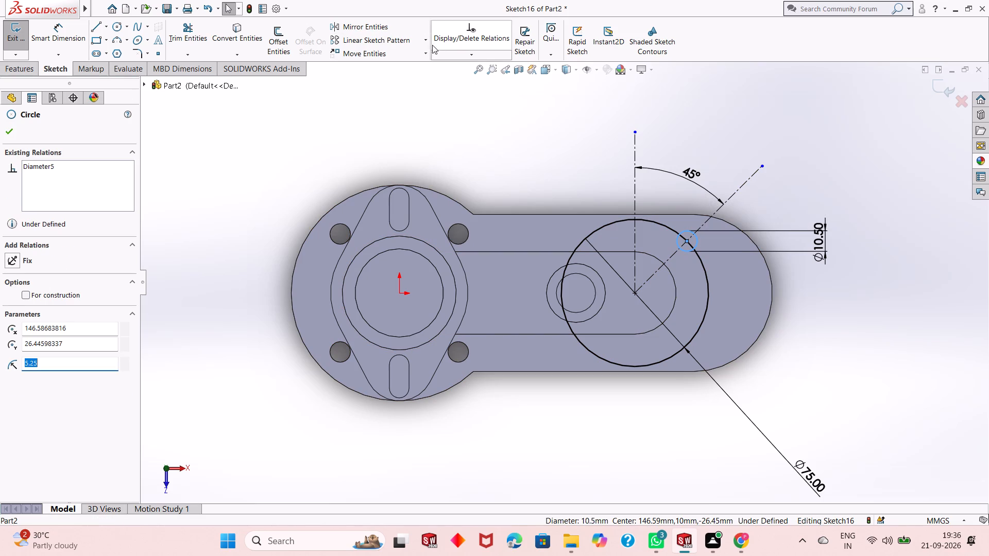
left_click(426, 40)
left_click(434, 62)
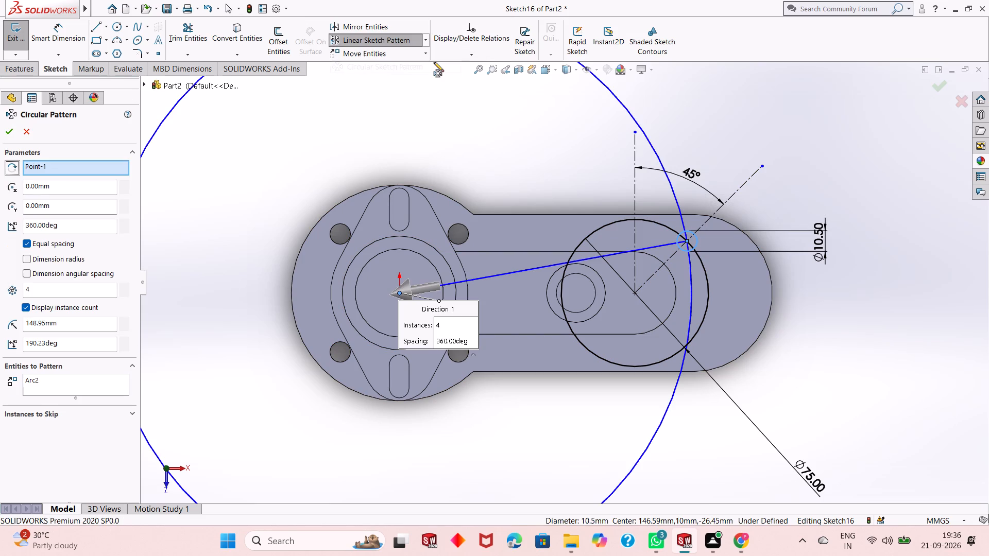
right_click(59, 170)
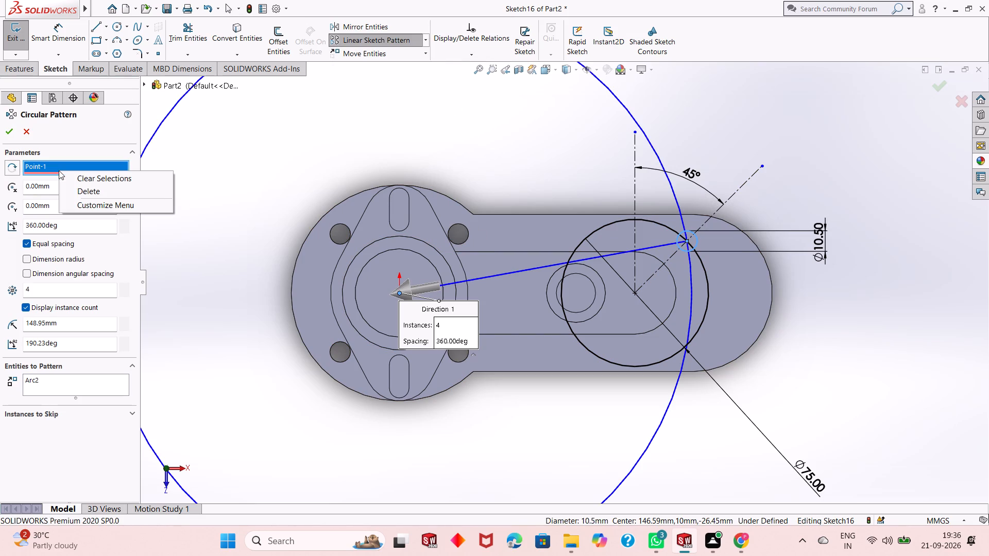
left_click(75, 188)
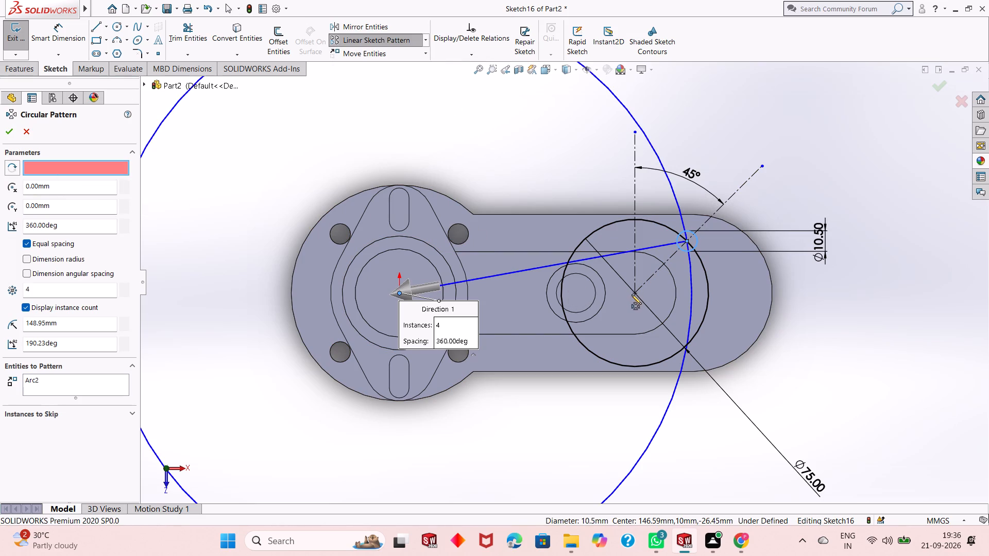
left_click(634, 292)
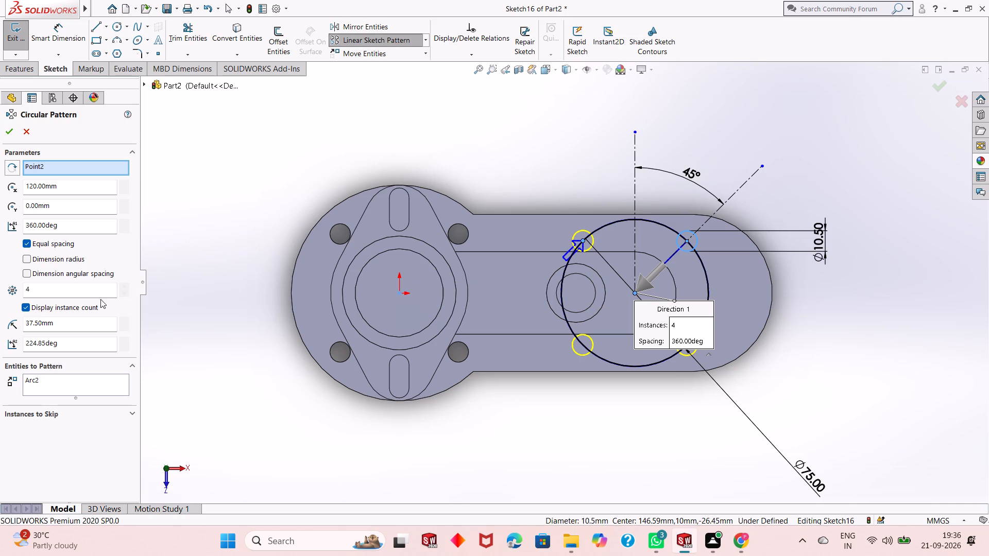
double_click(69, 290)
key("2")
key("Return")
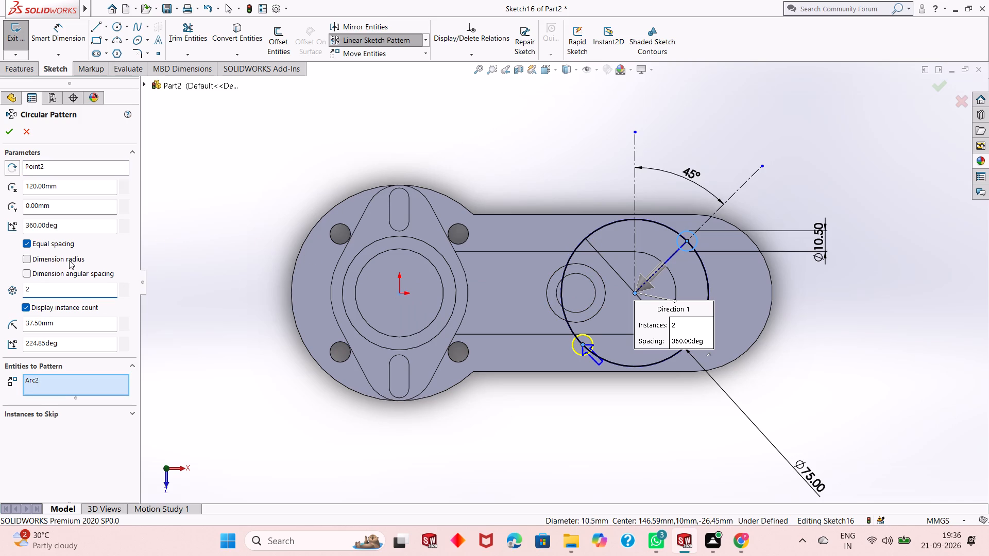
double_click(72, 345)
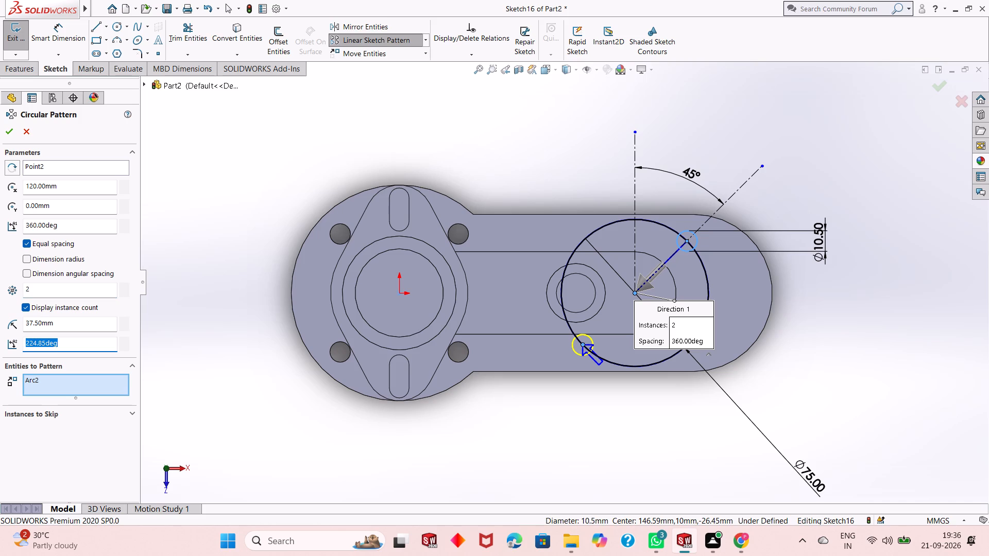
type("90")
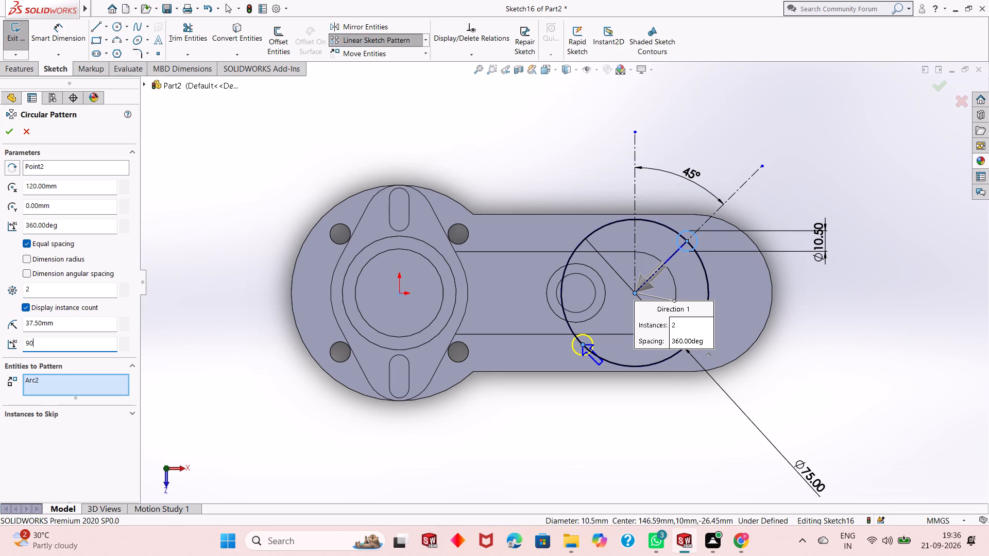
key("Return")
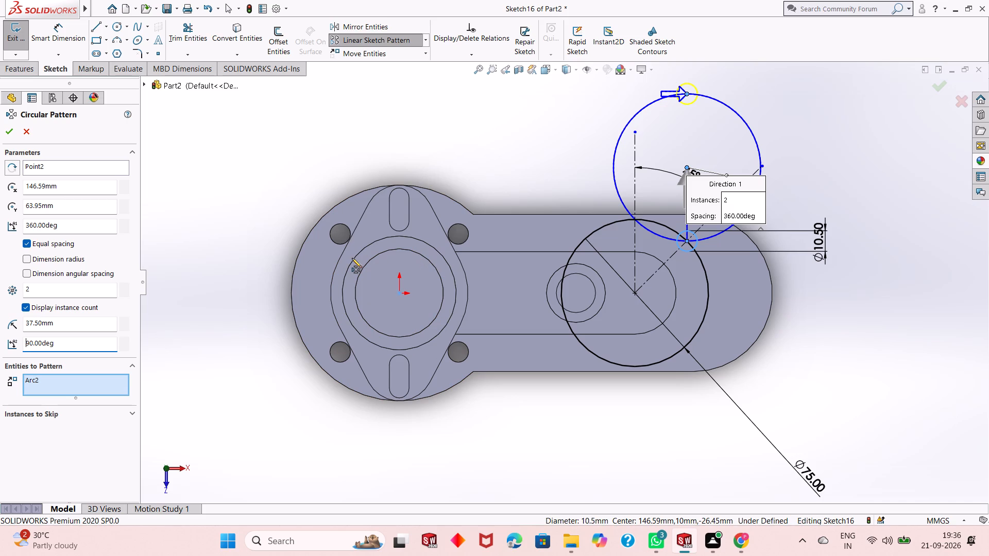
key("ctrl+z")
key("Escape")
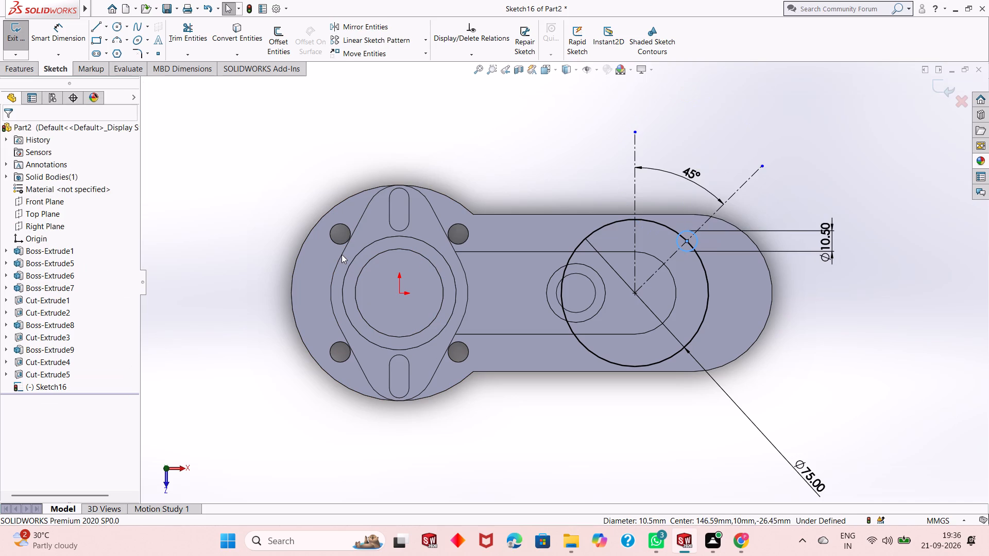
Circular-pattern the 10.50 mm circle about the 75 mm circle's centre with 2 instances, a 90° angle and equal spacing.
left_click(425, 41)
left_click(430, 62)
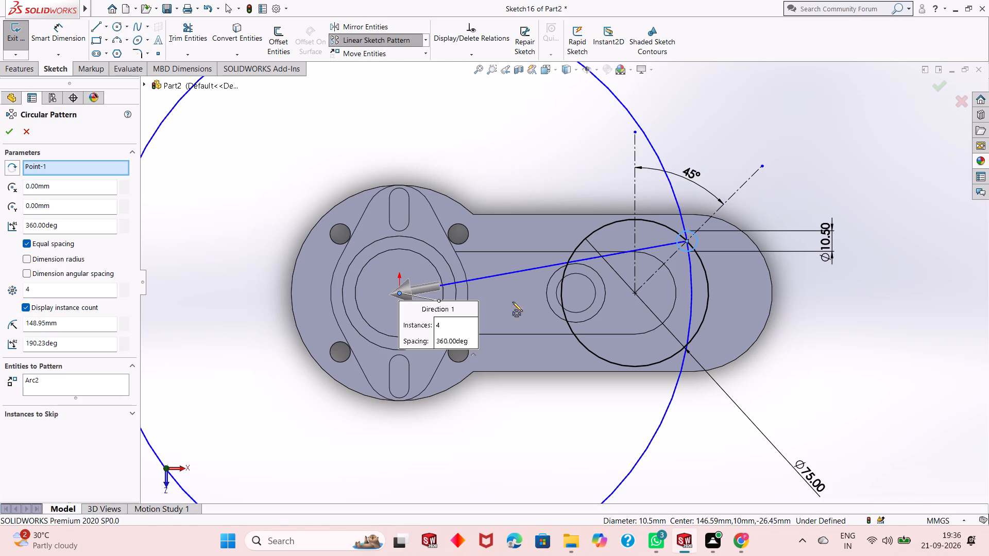
right_click(89, 163)
left_click(104, 184)
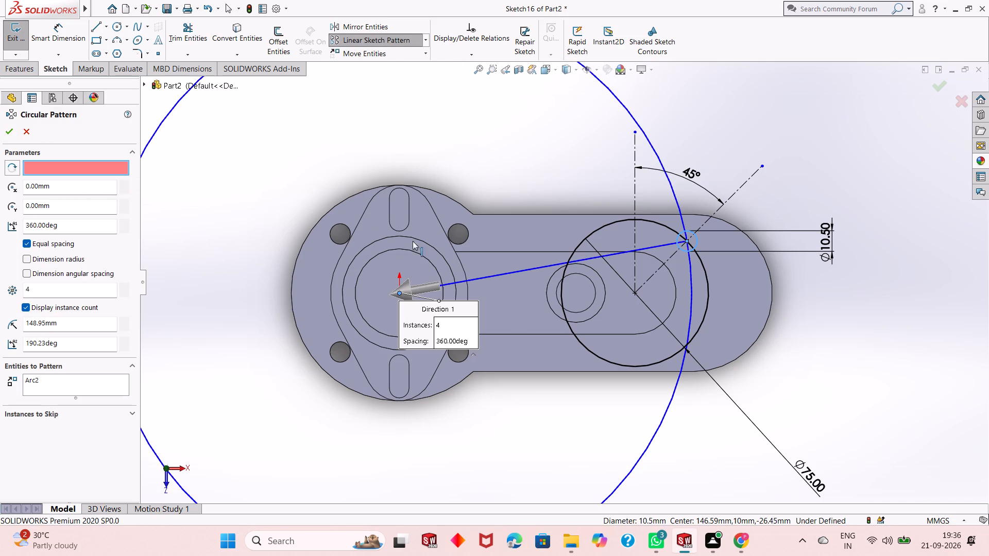
left_click(635, 294)
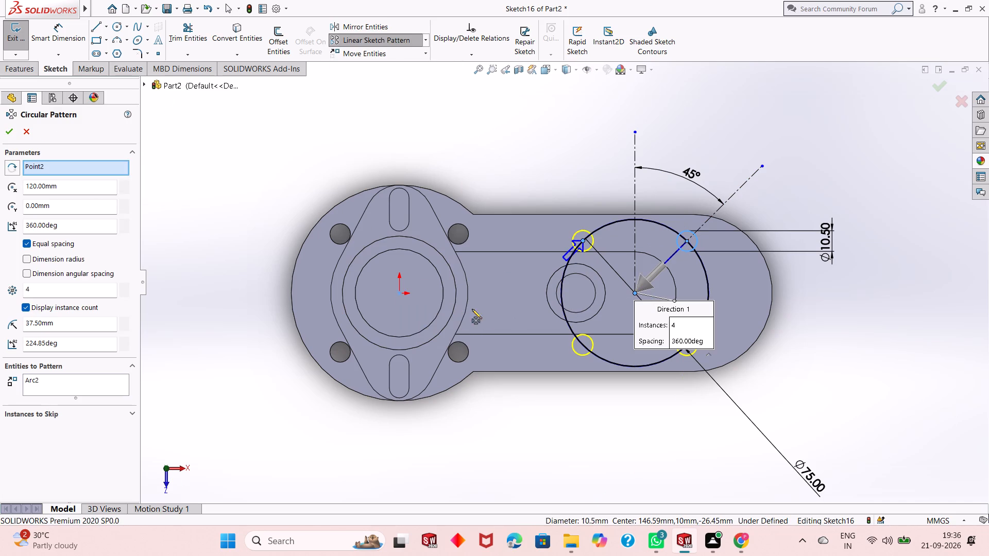
double_click(66, 288)
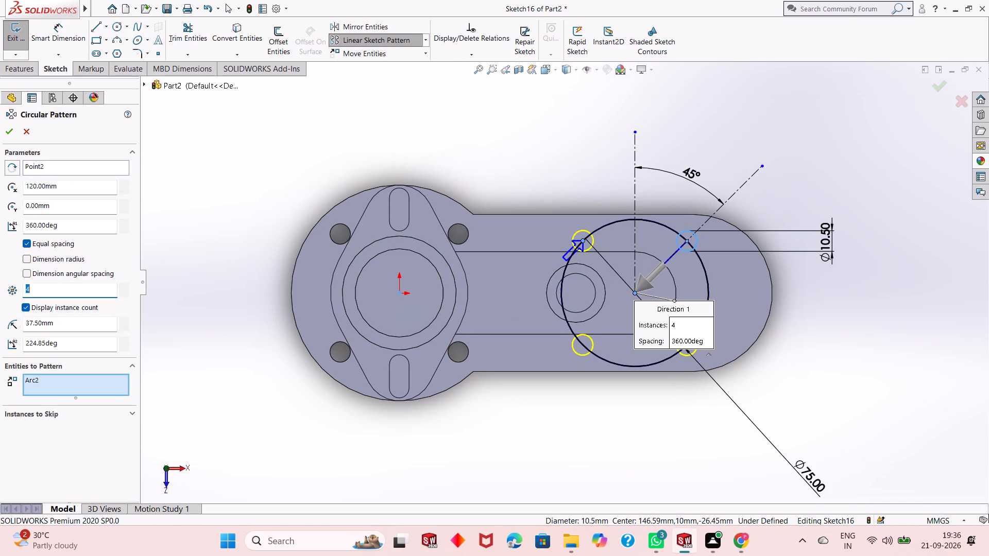
key("2")
key("Return")
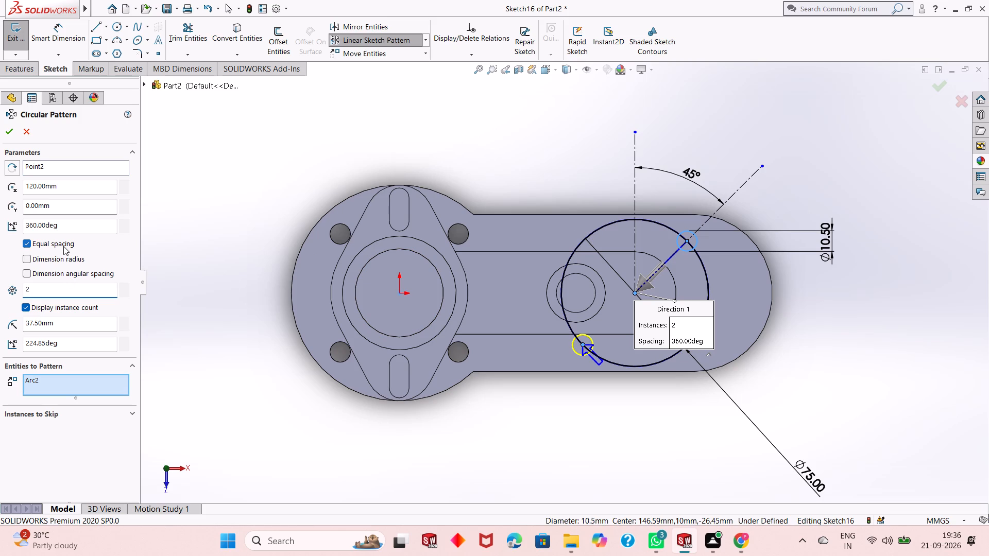
left_click(27, 245)
double_click(58, 225)
type("90")
key("Return")
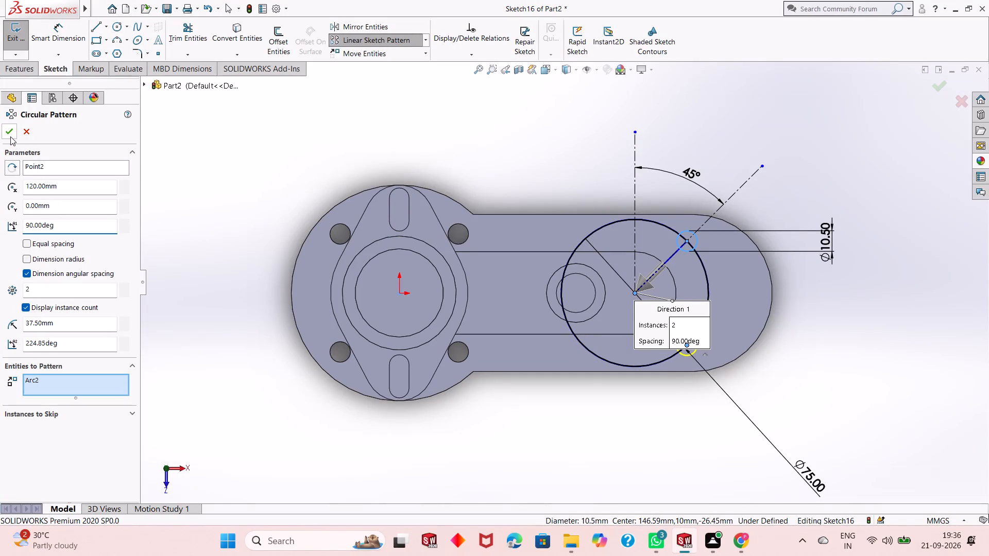
left_click(29, 245)
left_click(29, 245)
left_click(29, 245)
left_click(9, 131)
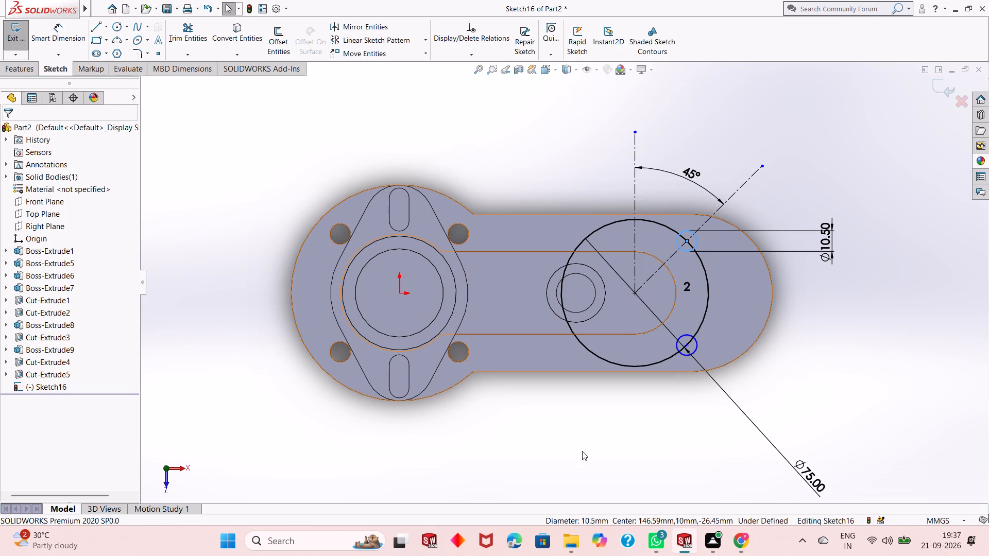
left_click(570, 423)
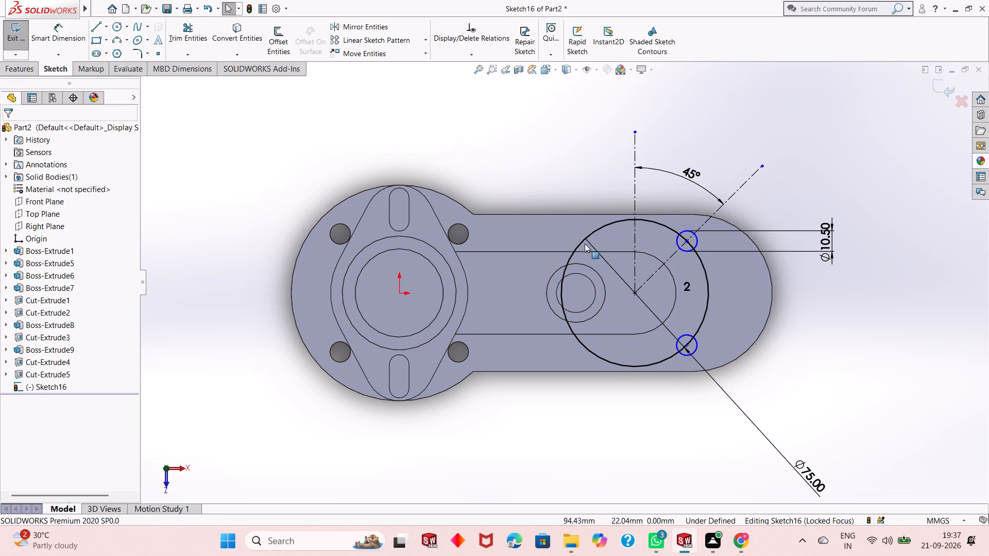
Delete the 75 mm layout circle along with its associated dimension.
right_click(594, 232)
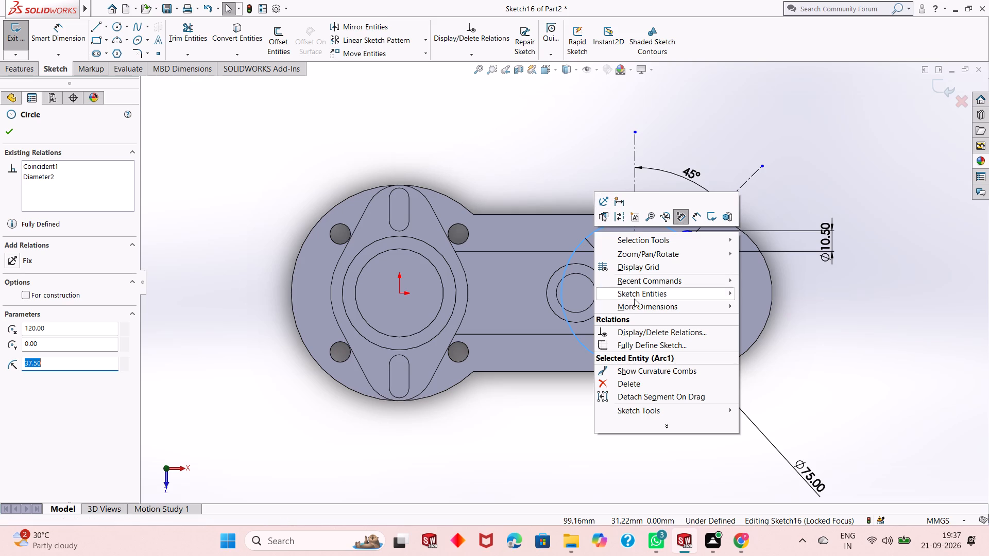
left_click(644, 381)
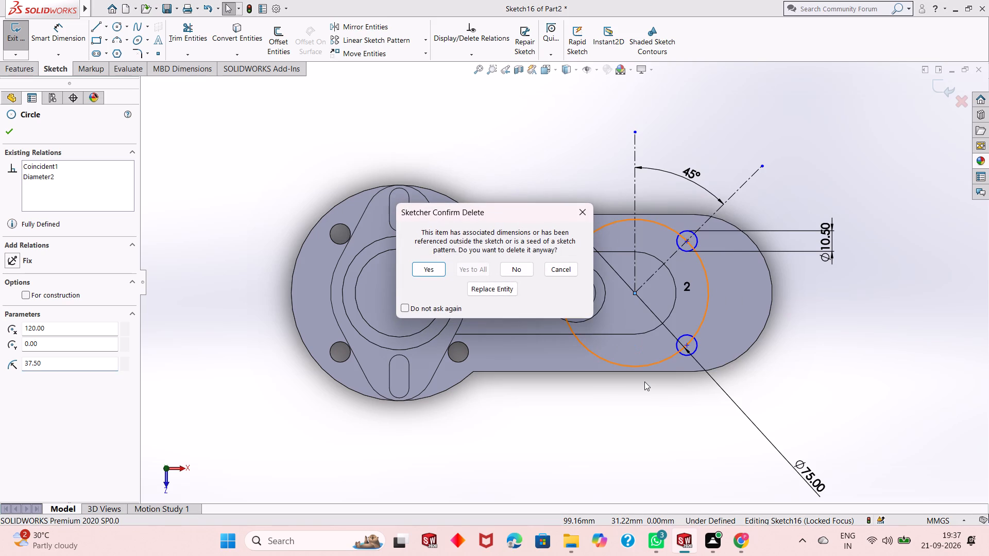
left_click(429, 270)
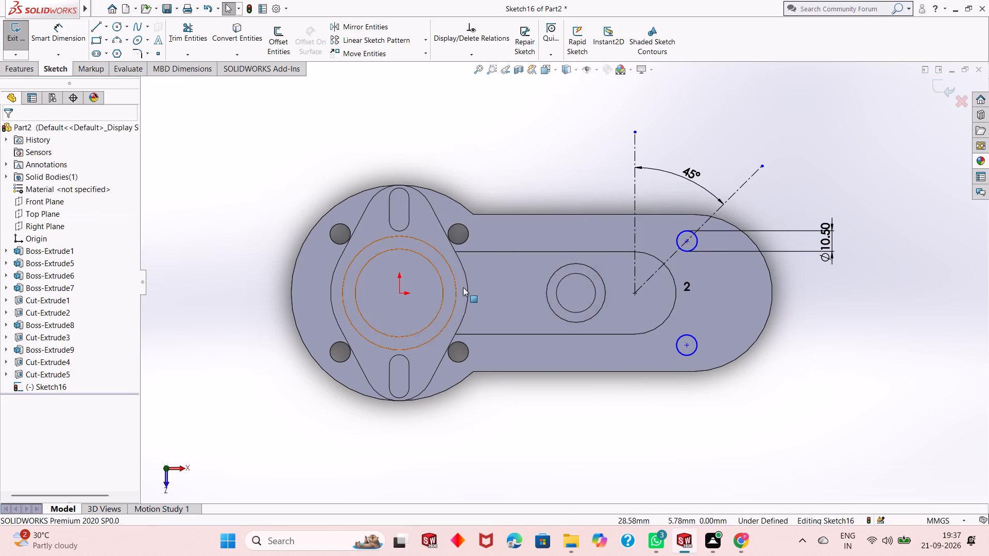
Examine the part and the two sketched hole circles from several angles, finishing with a view square to the sketch plane.
middle_click_drag(496, 338, 498, 278)
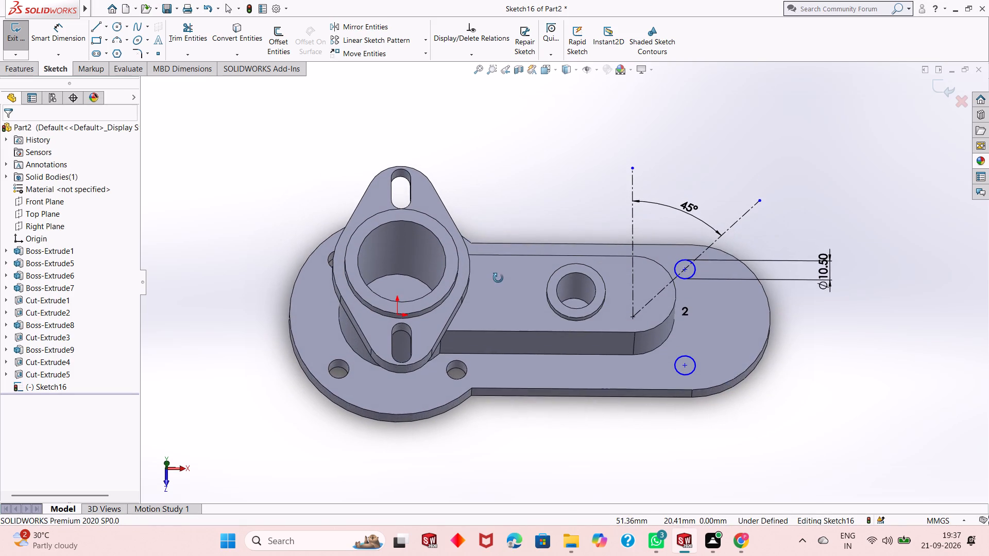
middle_click_drag(498, 278, 498, 277)
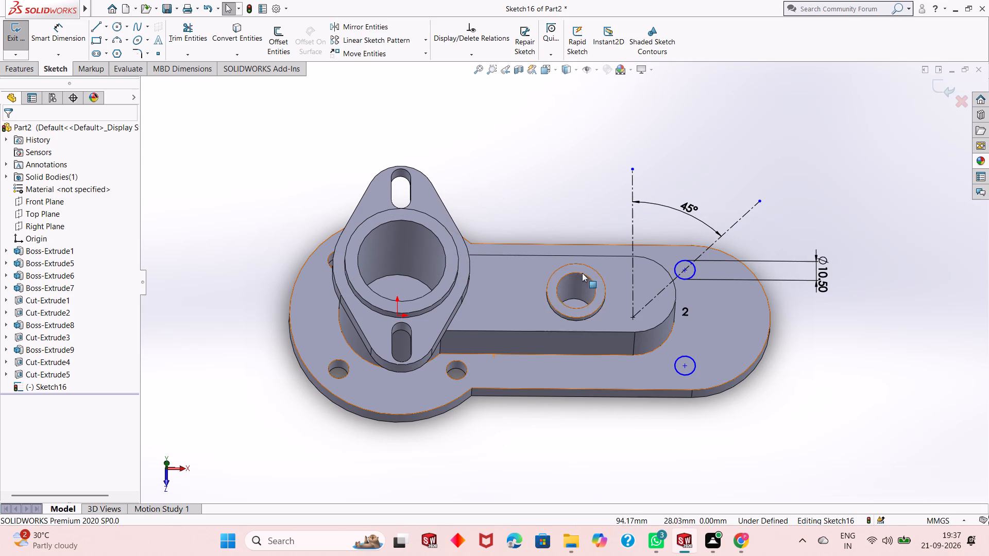
middle_click_drag(561, 315, 558, 268)
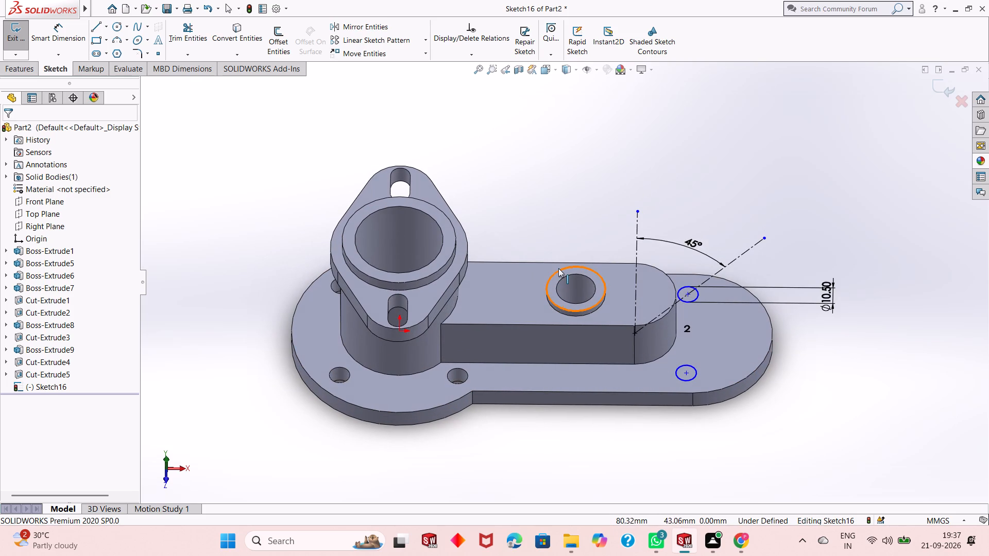
scroll(555, 277, "down", 1)
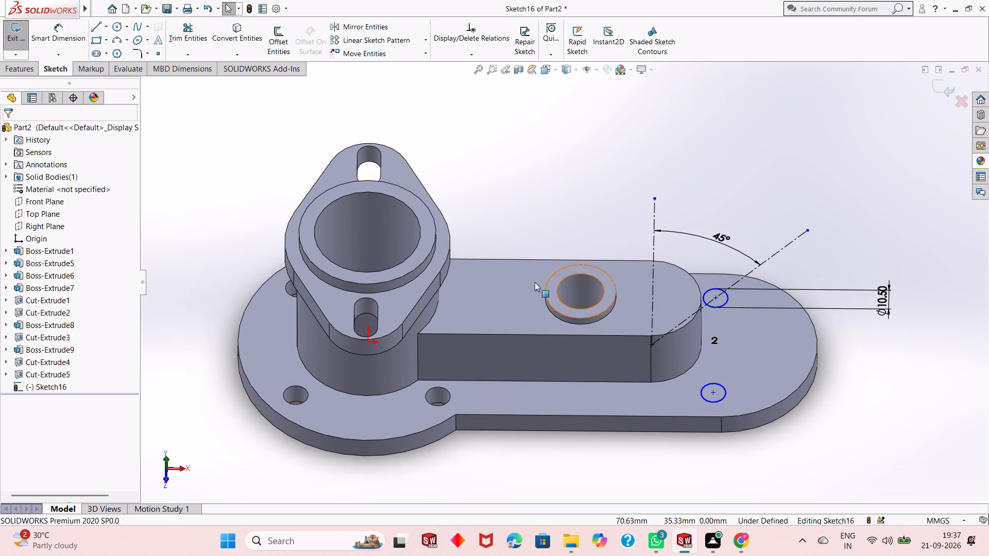
scroll(534, 283, "up", 1)
middle_click_drag(527, 288, 576, 231)
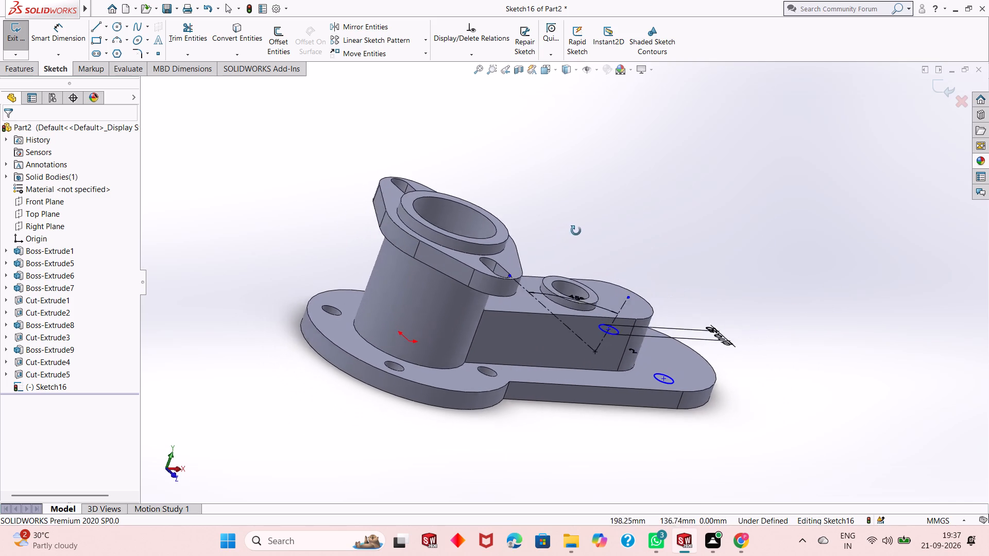
middle_click_drag(576, 231, 577, 230)
middle_click_drag(467, 247, 510, 230)
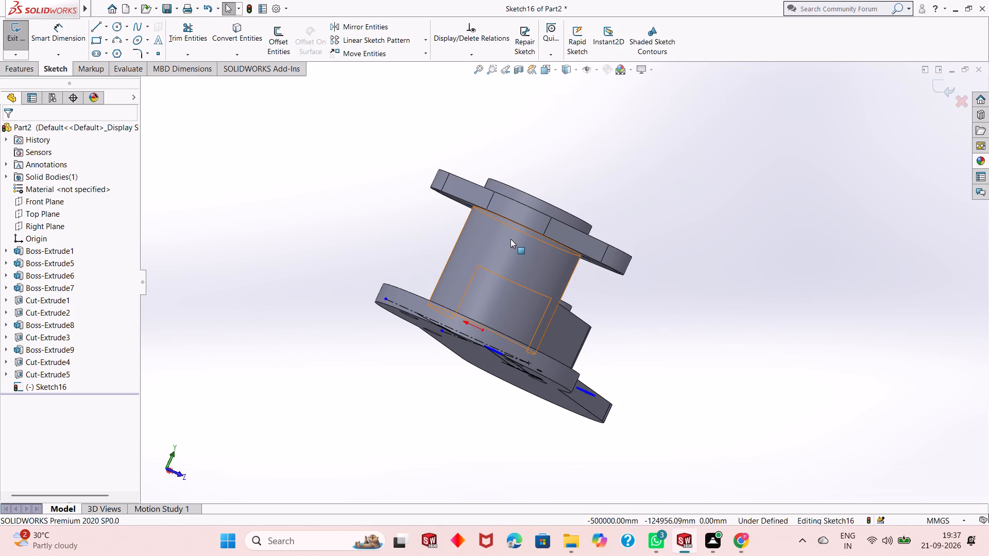
scroll(492, 236, "down", 2)
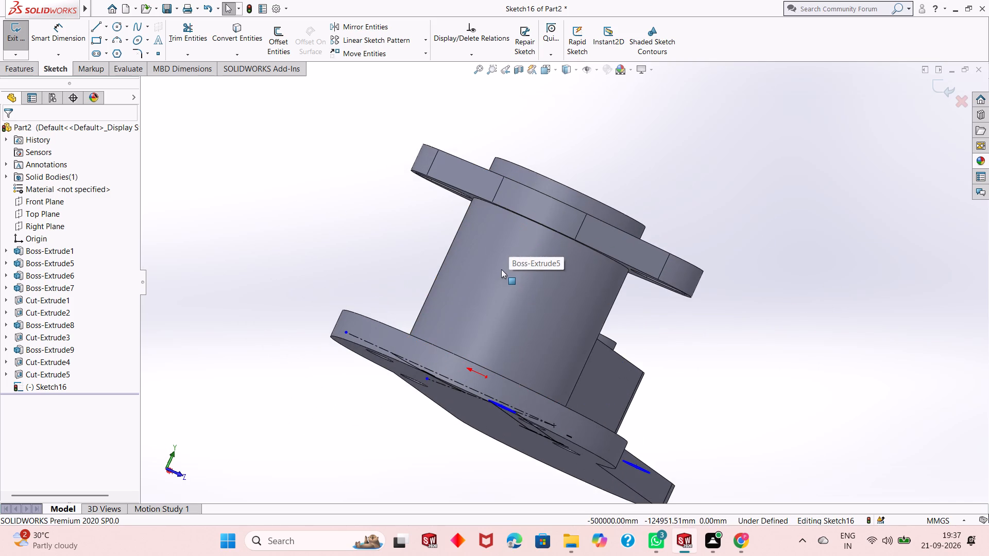
middle_click_drag(501, 269, 453, 318)
scroll(453, 319, "up", 3)
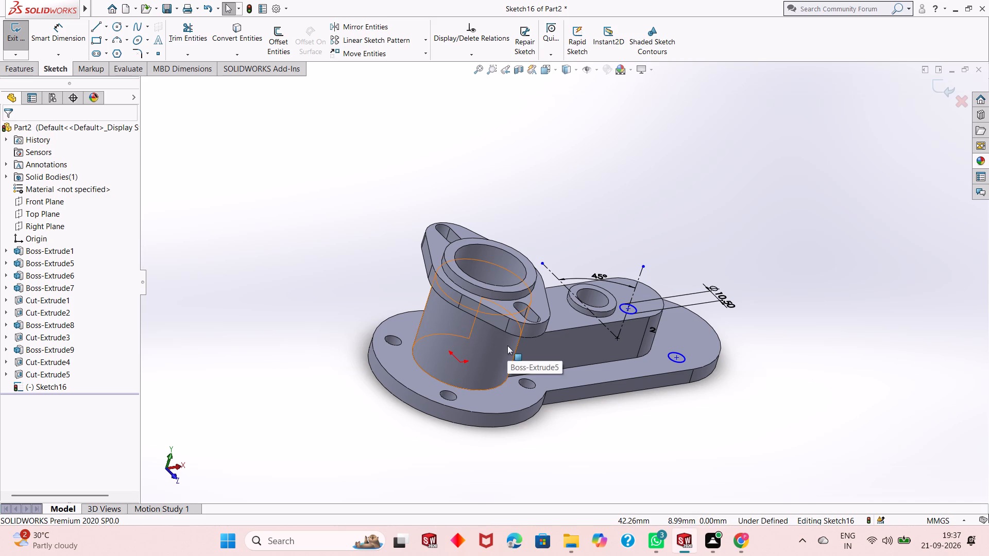
middle_click_drag(503, 347, 485, 309)
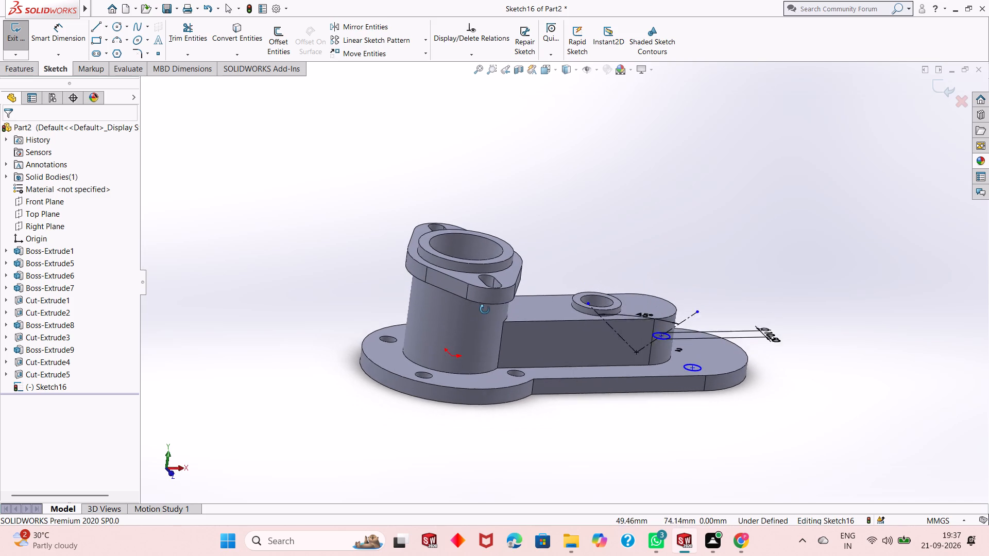
middle_click_drag(485, 309, 487, 304)
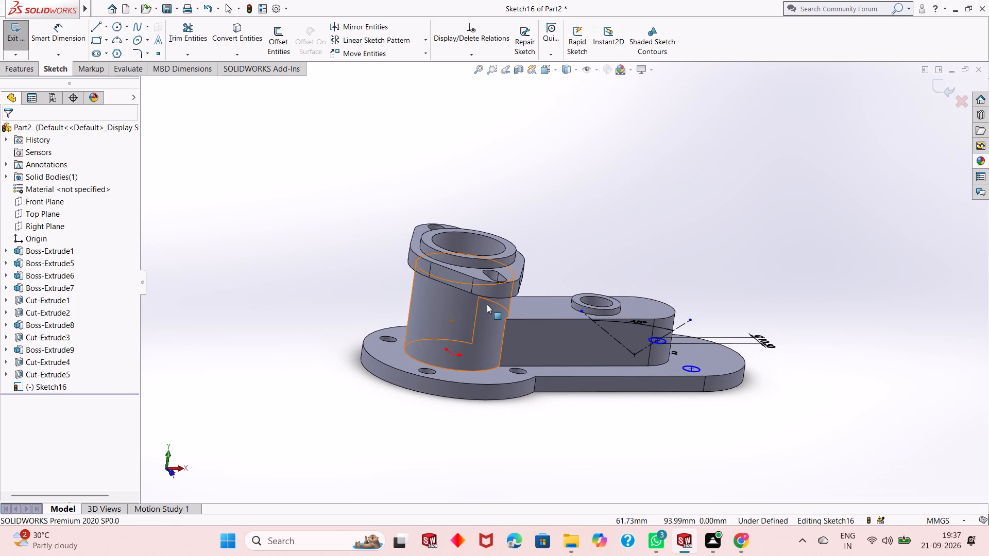
scroll(454, 315, "down", 2)
middle_click_drag(493, 317, 462, 415)
scroll(462, 415, "up", 1)
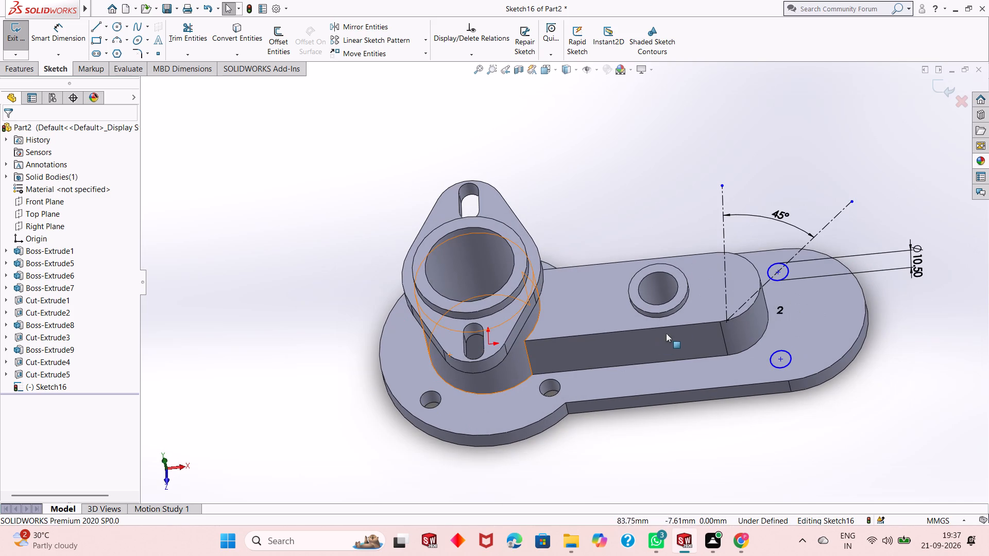
key("ctrl+8")
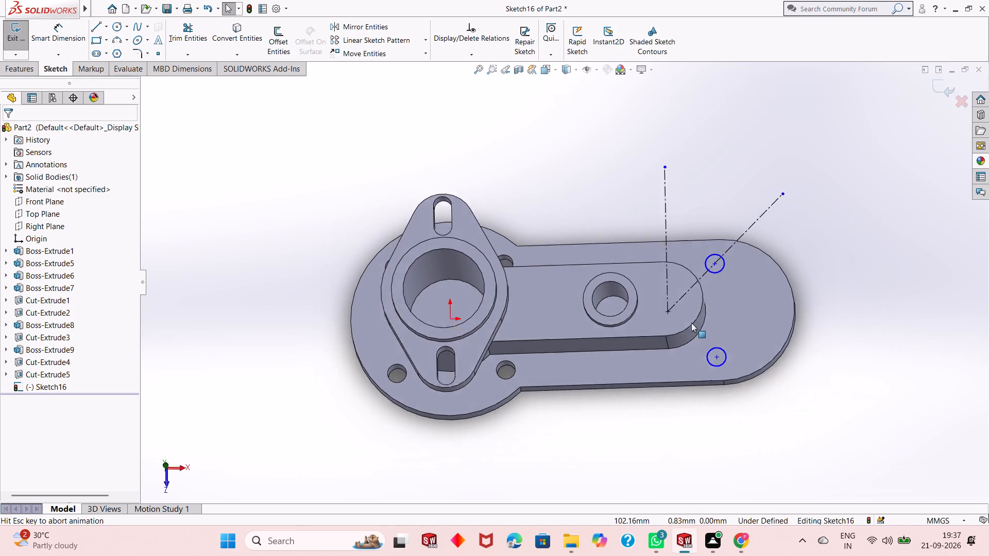
key("Escape")
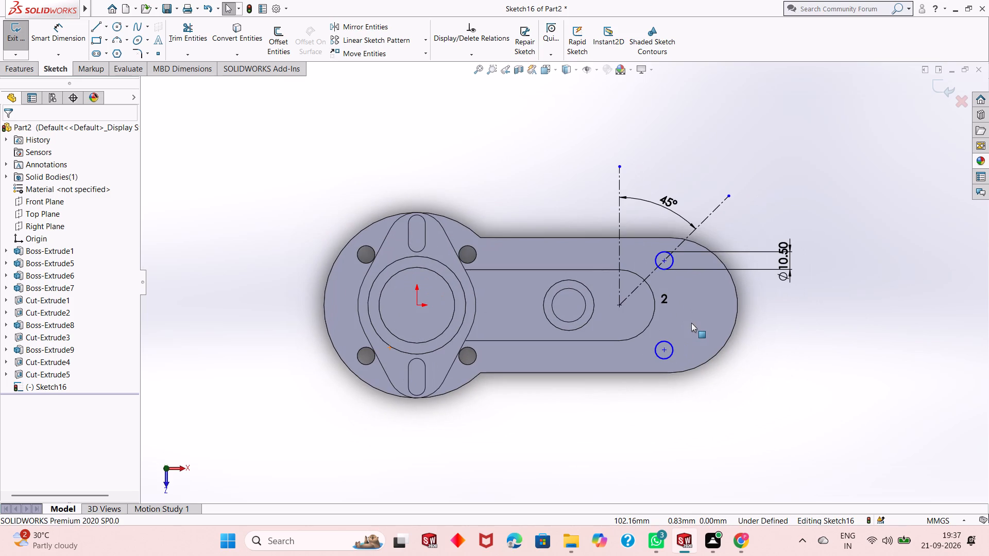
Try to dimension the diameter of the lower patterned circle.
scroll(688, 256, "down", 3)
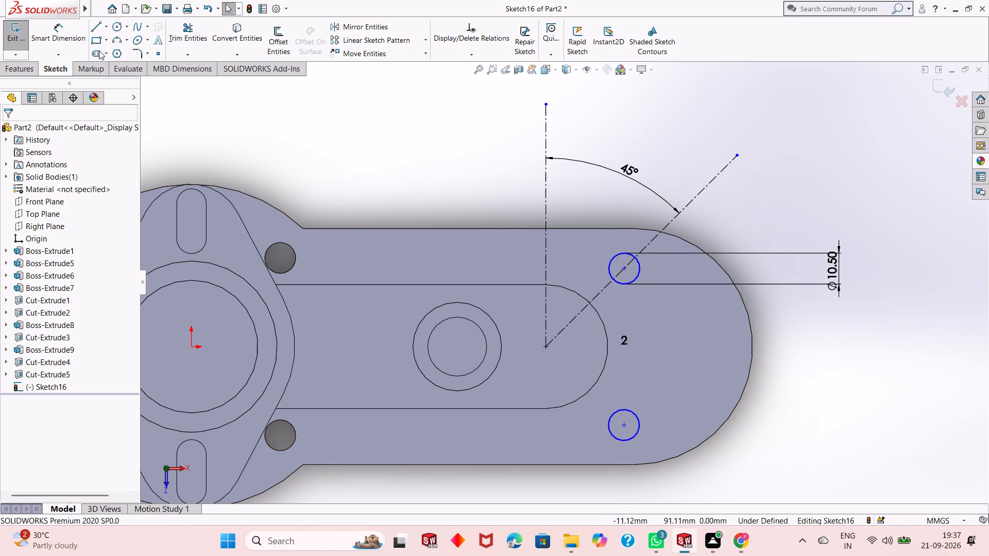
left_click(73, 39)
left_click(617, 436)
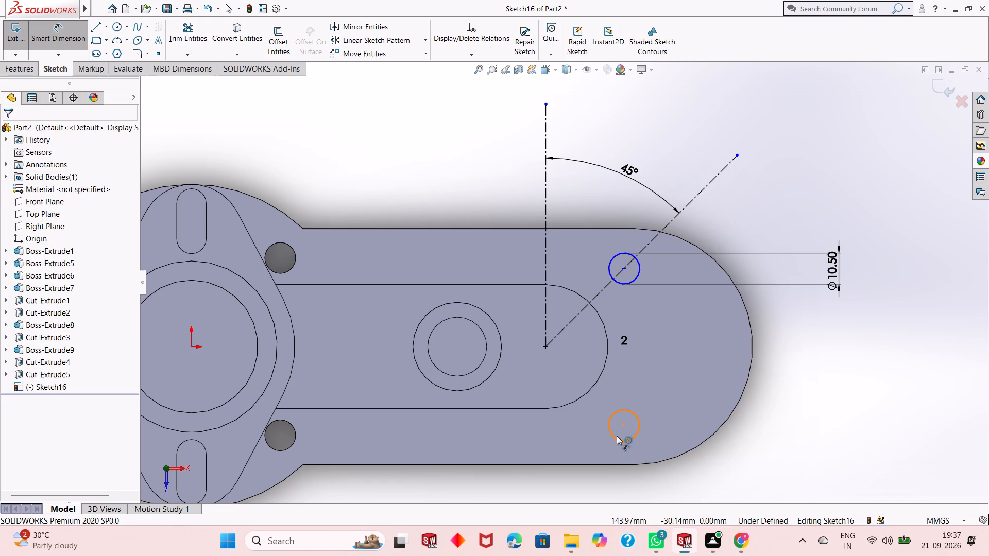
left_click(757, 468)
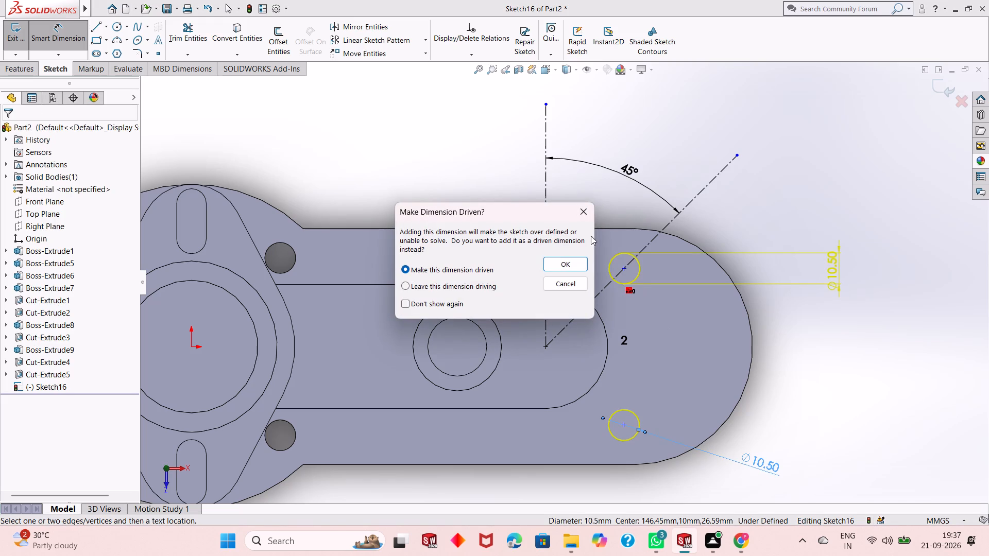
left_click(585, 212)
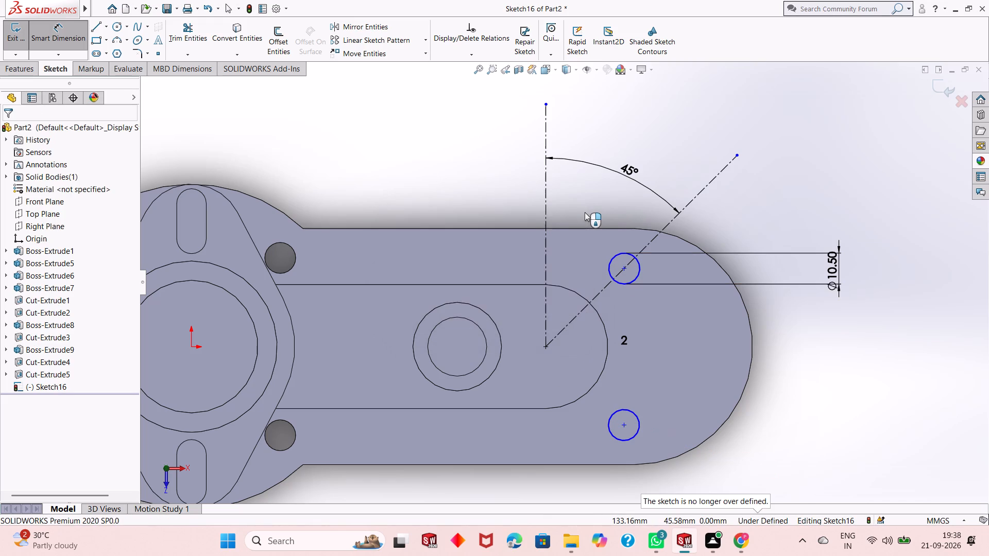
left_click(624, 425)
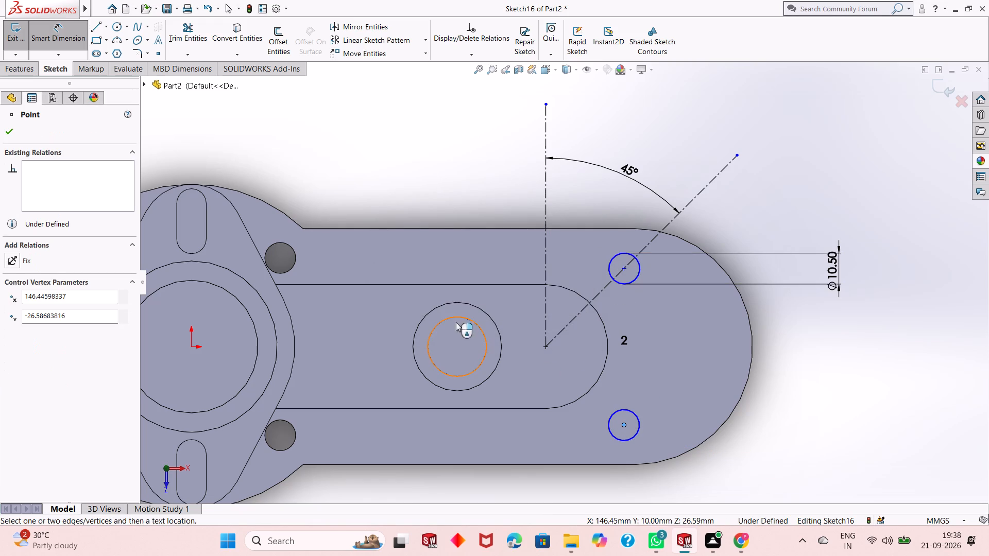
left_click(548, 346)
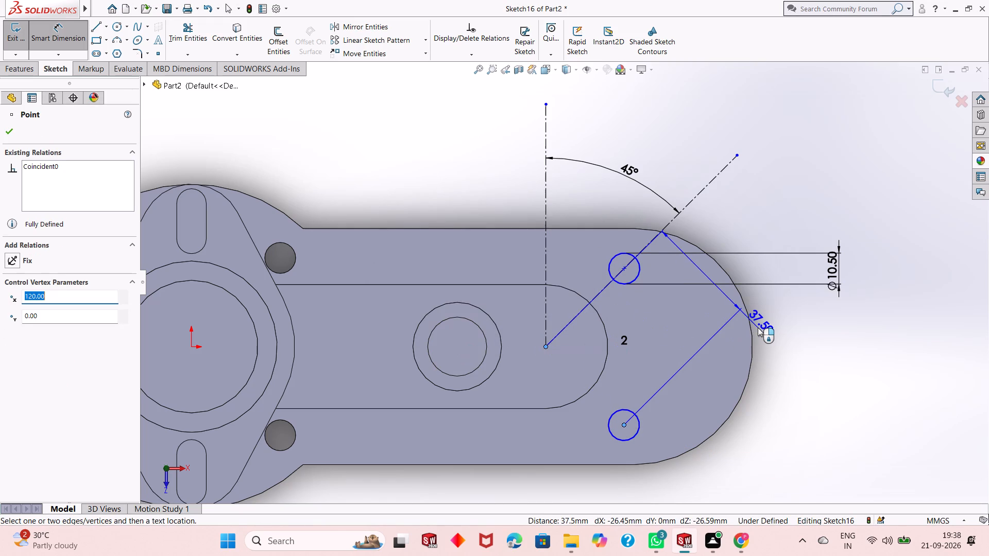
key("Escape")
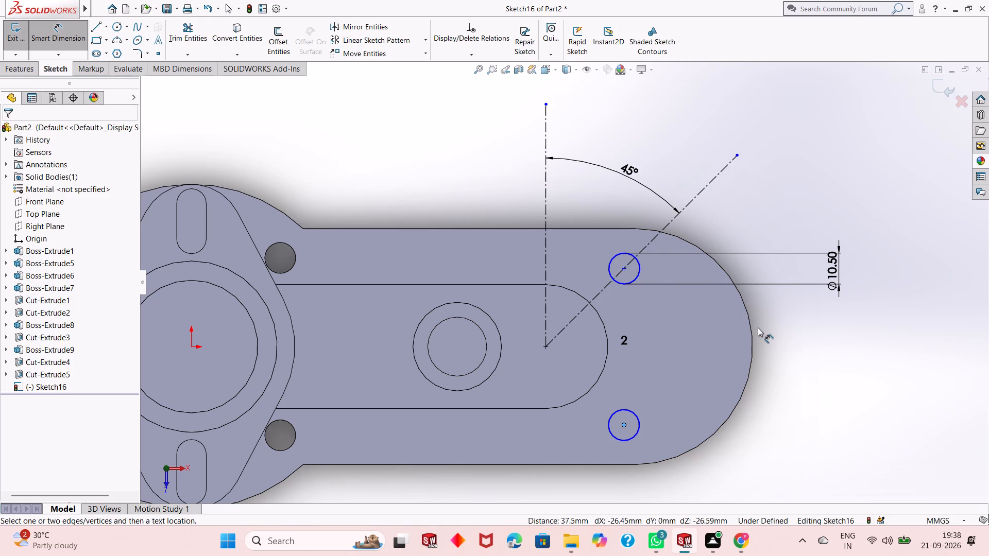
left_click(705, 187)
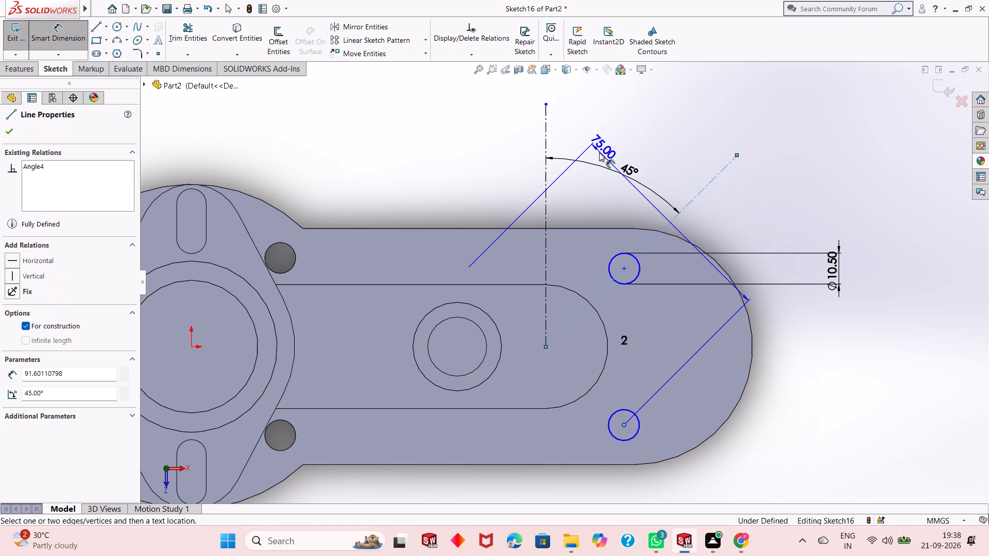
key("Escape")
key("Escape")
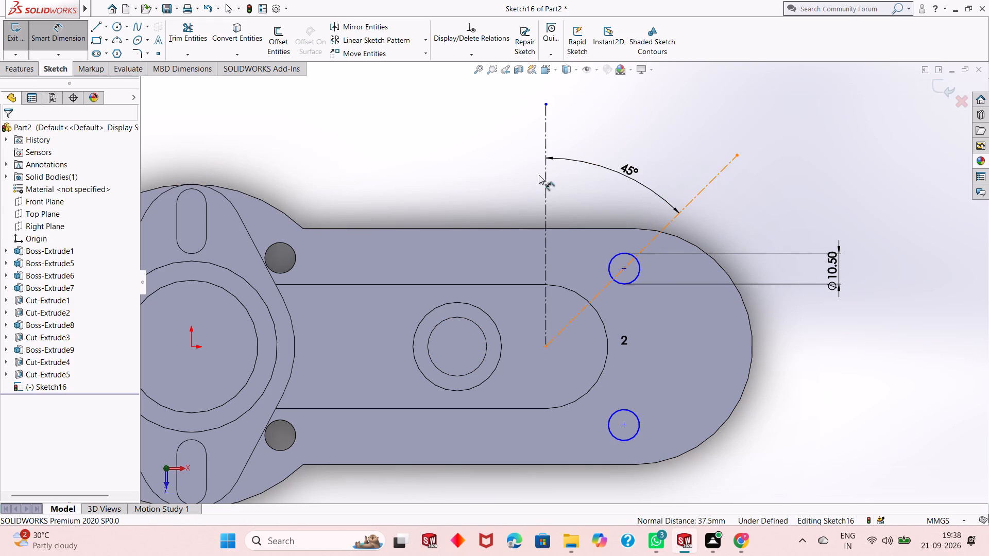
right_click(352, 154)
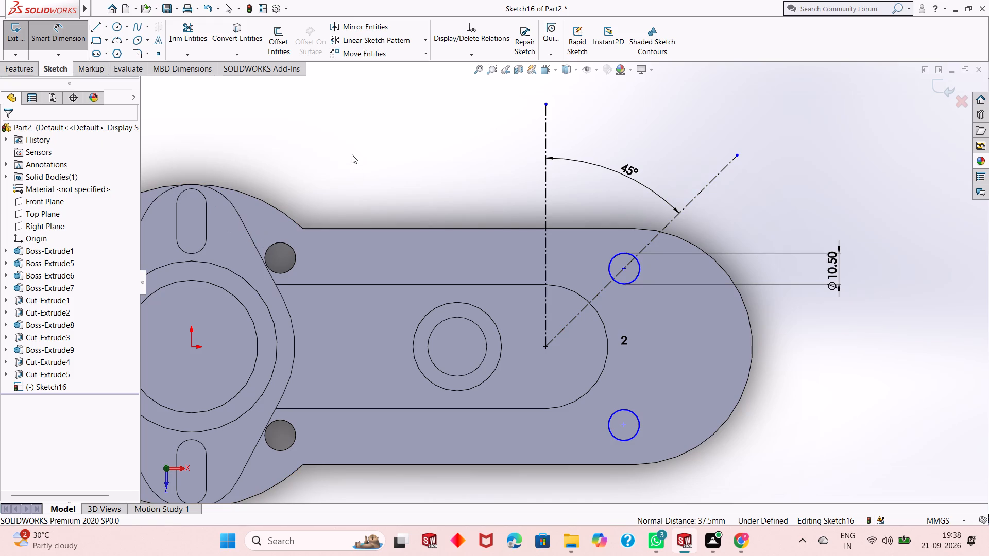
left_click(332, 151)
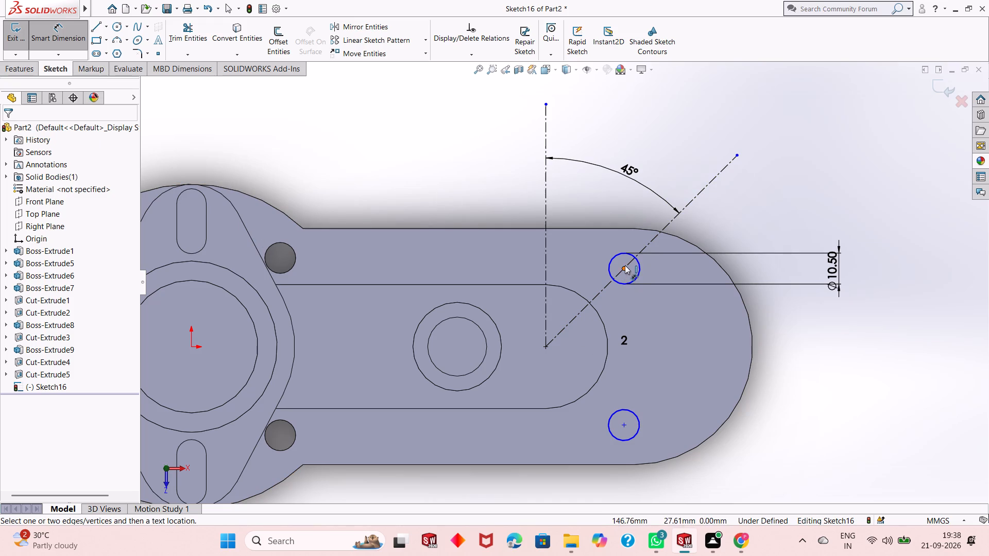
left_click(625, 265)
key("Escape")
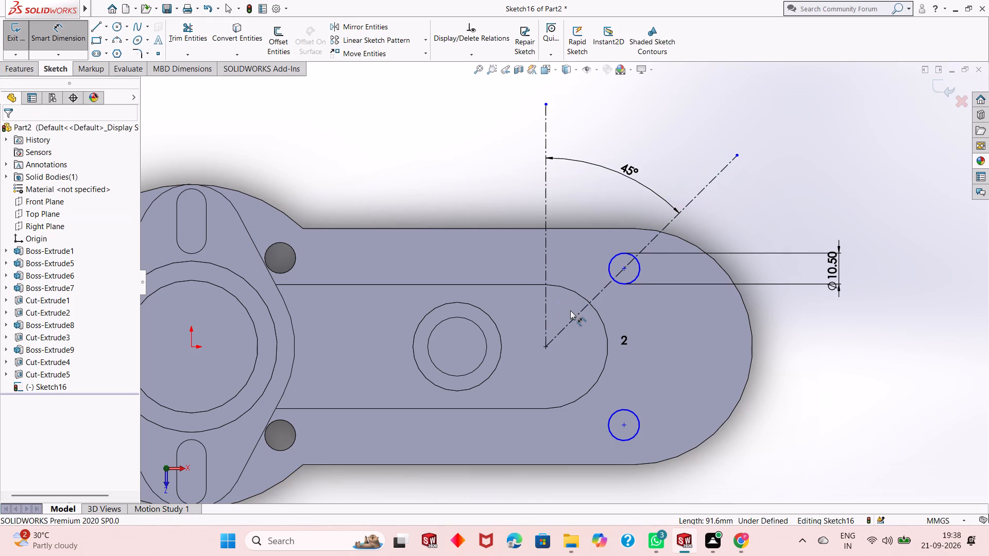
Dimension the horizontal distance from the construction lines' common endpoint to the upper circle's centre, keeping its current value.
left_click(625, 267)
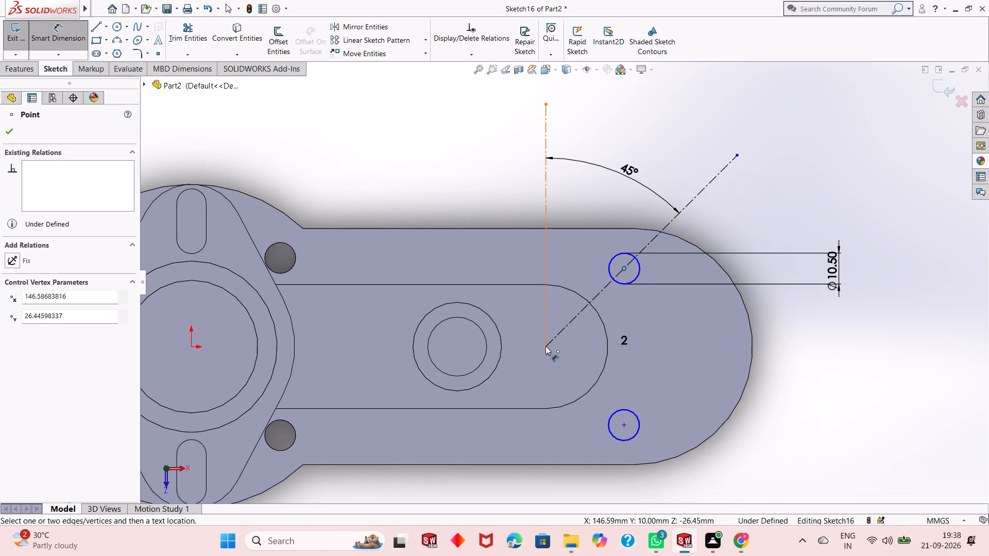
left_click(545, 347)
left_click(565, 484)
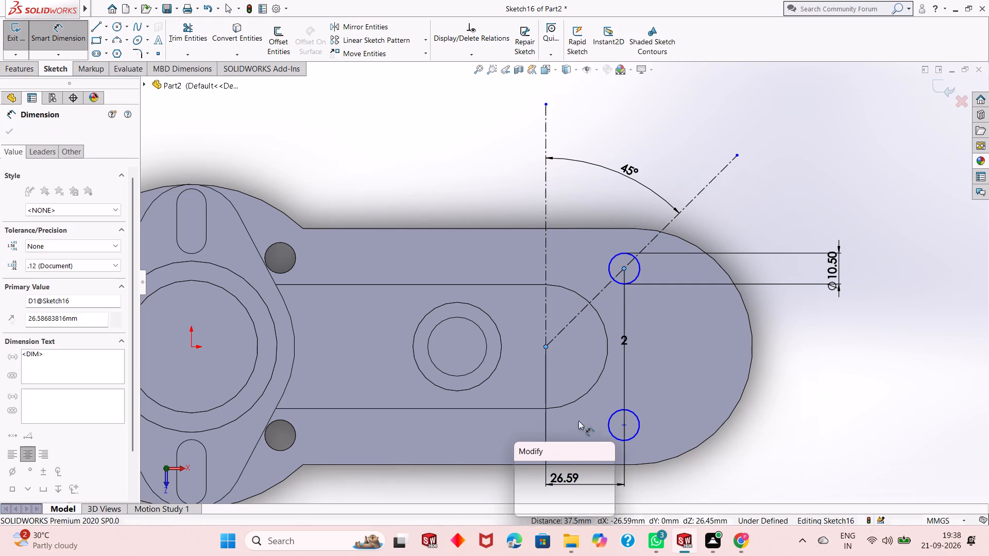
left_click(522, 468)
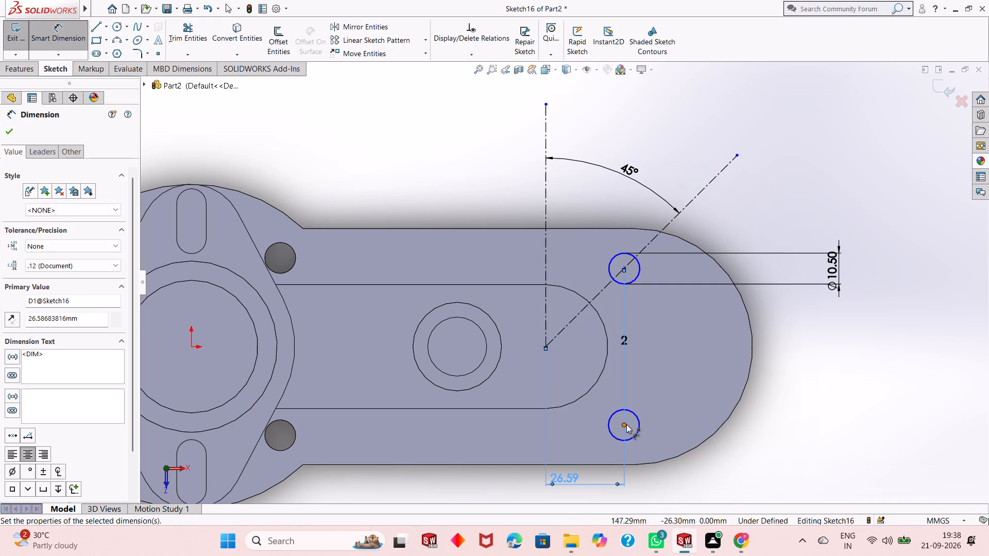
Dimension the vertical distance from the construction lines' common endpoint to the lower circle's centre, keeping its current value.
left_click(626, 424)
left_click(546, 346)
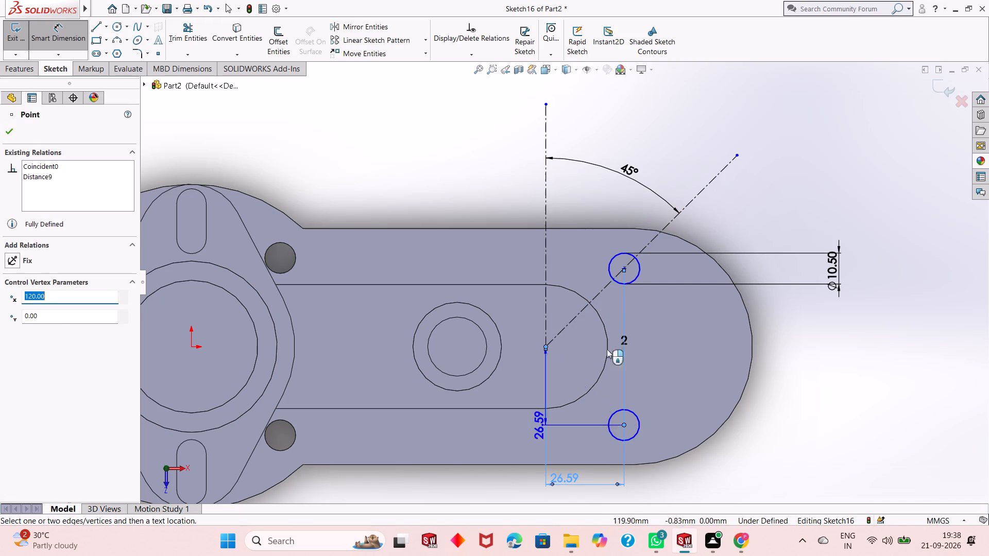
left_click(793, 364)
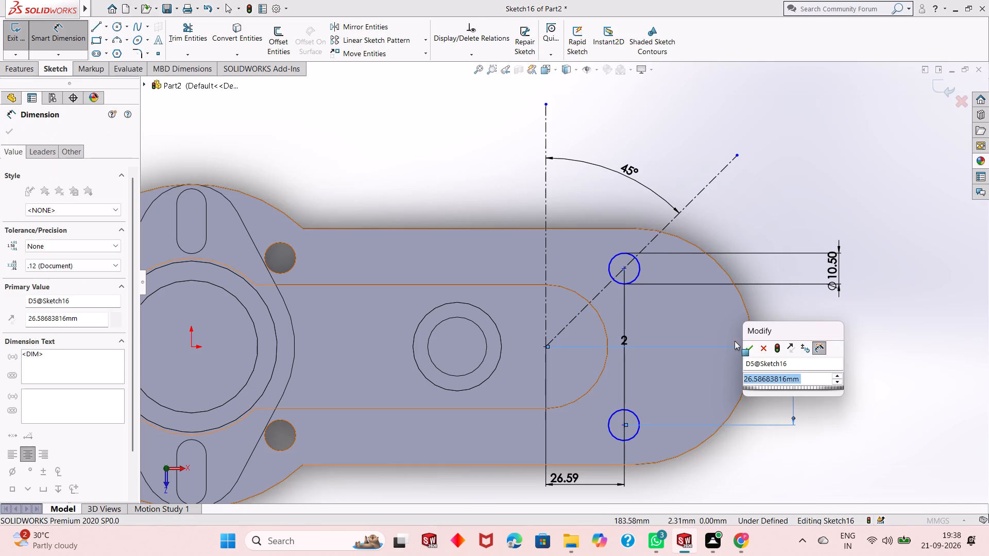
left_click(751, 347)
Dimension the vertical distance from the construction lines' common endpoint to the upper circle's centre, keeping its current value.
left_click(626, 266)
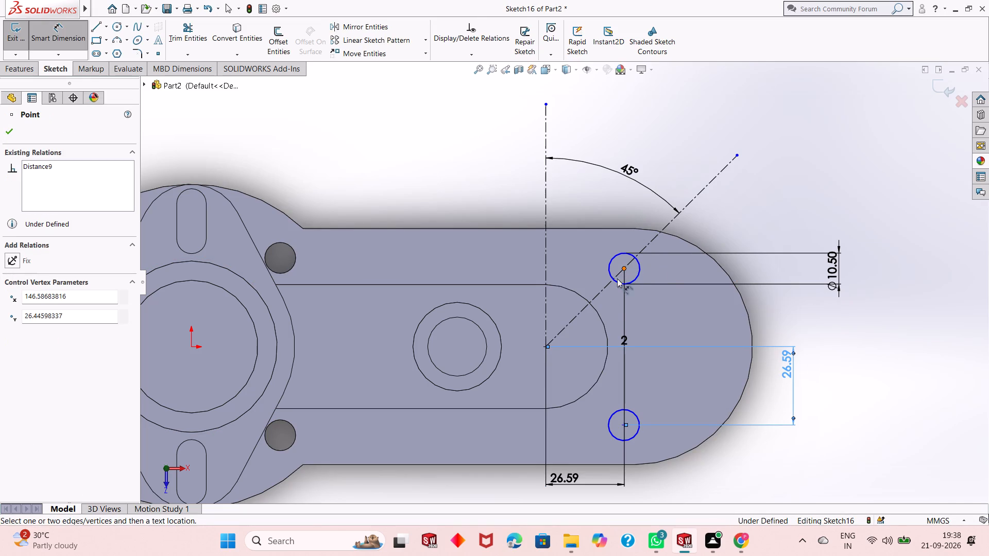
left_click(545, 345)
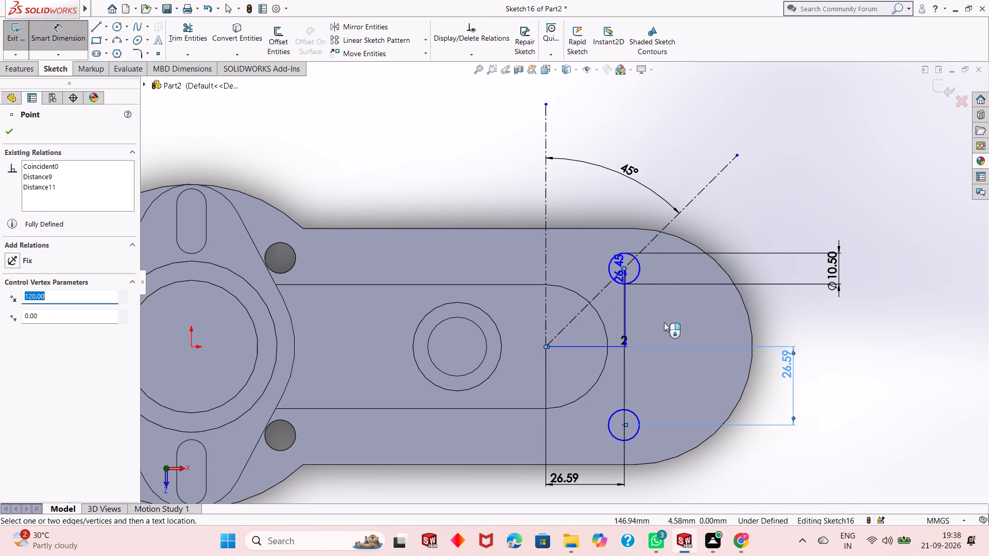
left_click(808, 298)
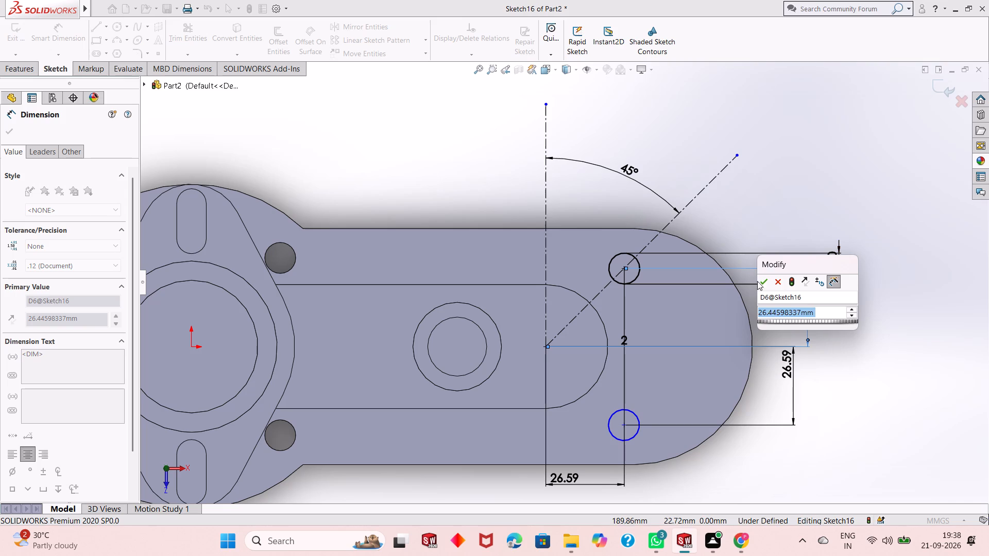
left_click(762, 284)
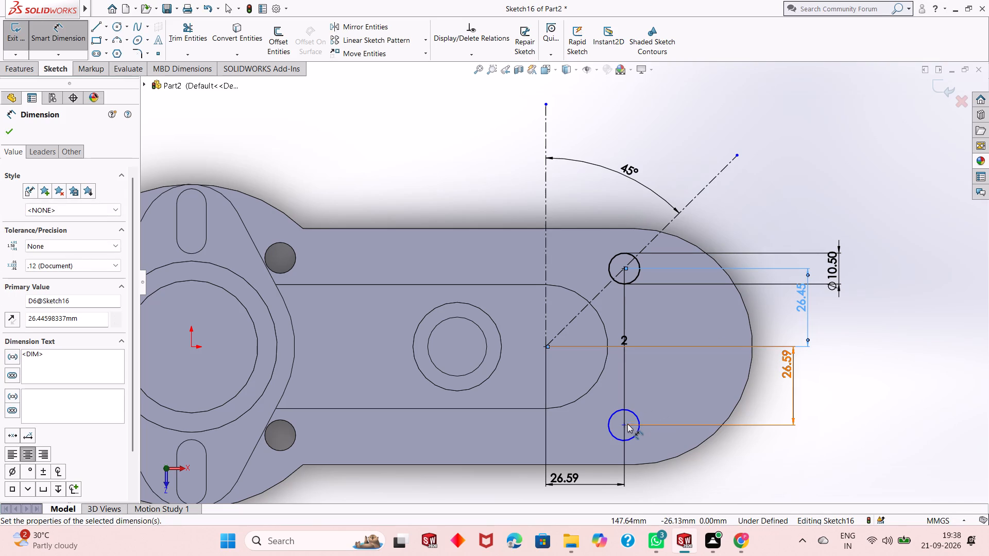
Dimension the horizontal distance from the construction lines' common endpoint to the lower circle's centre, keeping its current value.
left_click(627, 425)
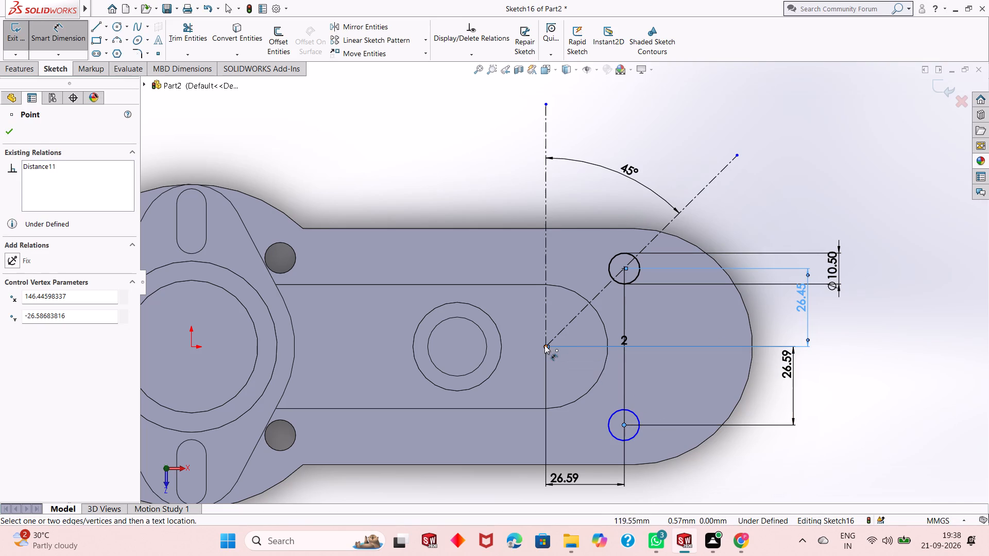
left_click(544, 345)
left_click(576, 196)
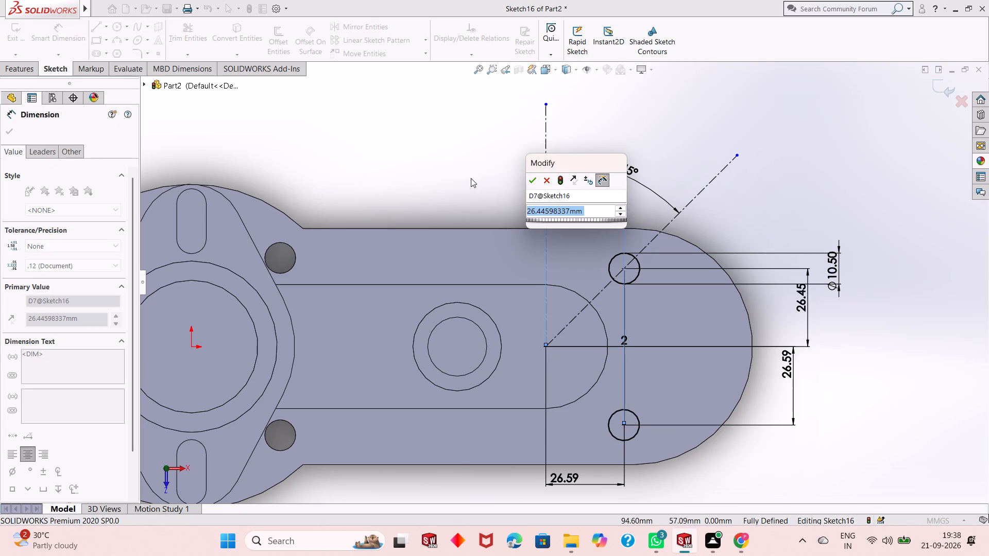
left_click(536, 180)
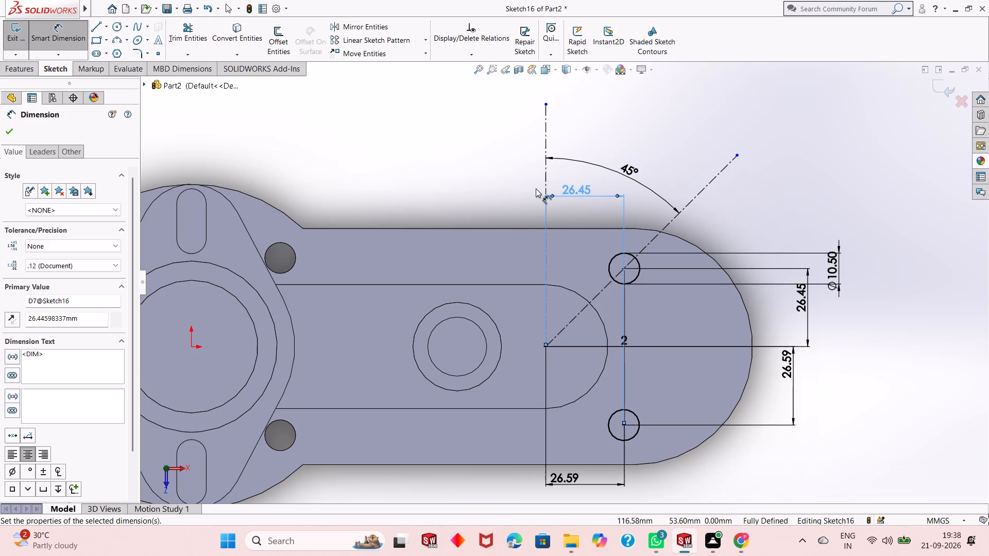
scroll(557, 283, "up", 1)
right_click(654, 122)
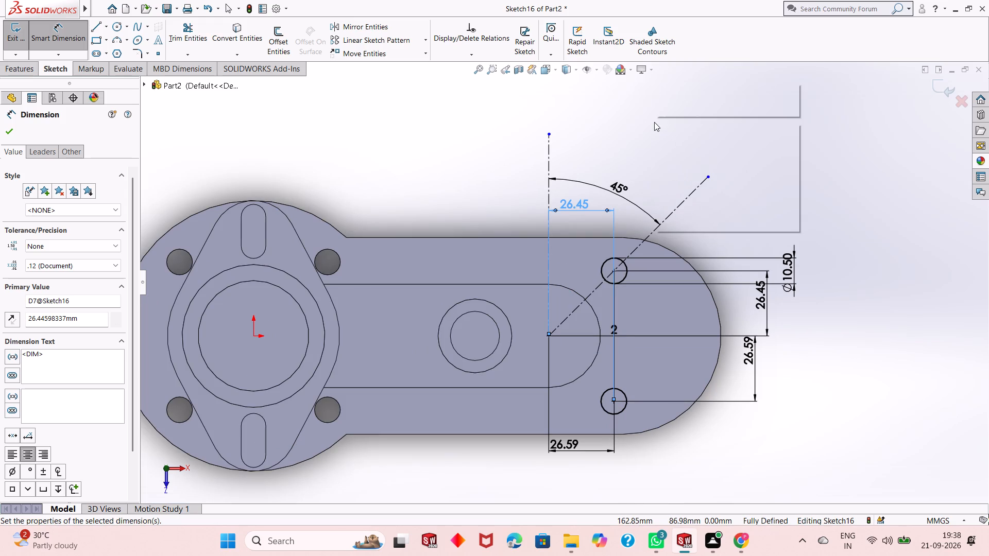
left_click(680, 154)
scroll(628, 245, "down", 1)
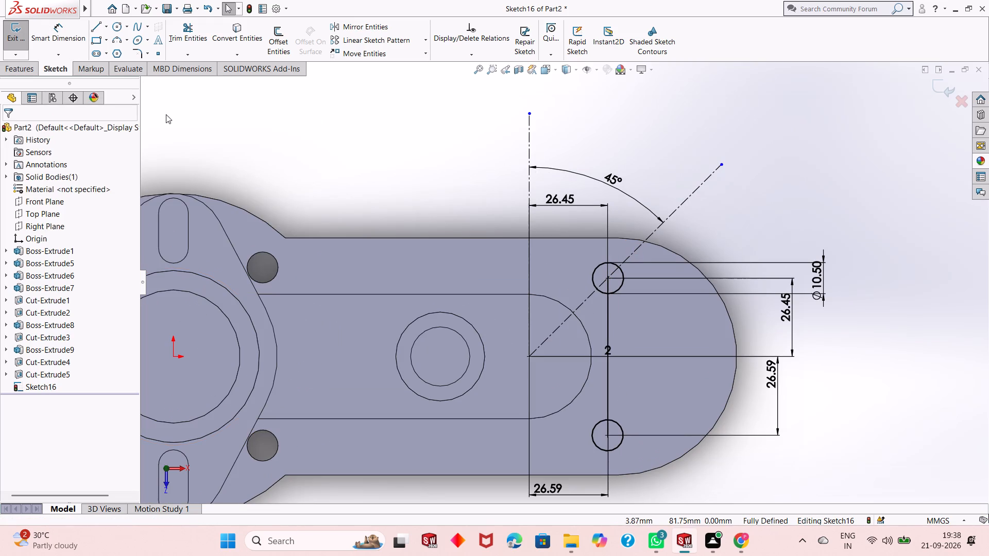
Cut-extrude the two hole circles at the plate's rounded end as a blind cut 34 mm deep.
left_click(25, 71)
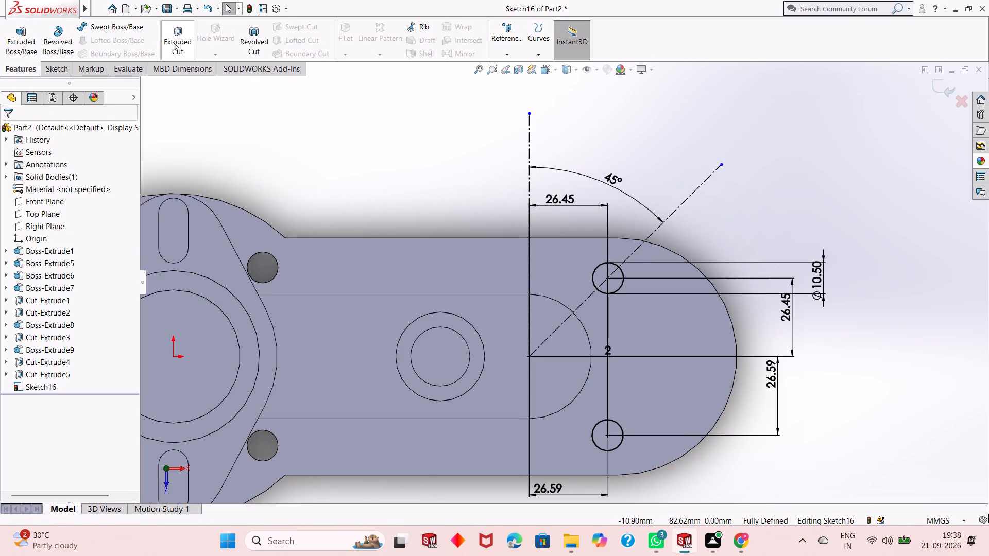
left_click(173, 42)
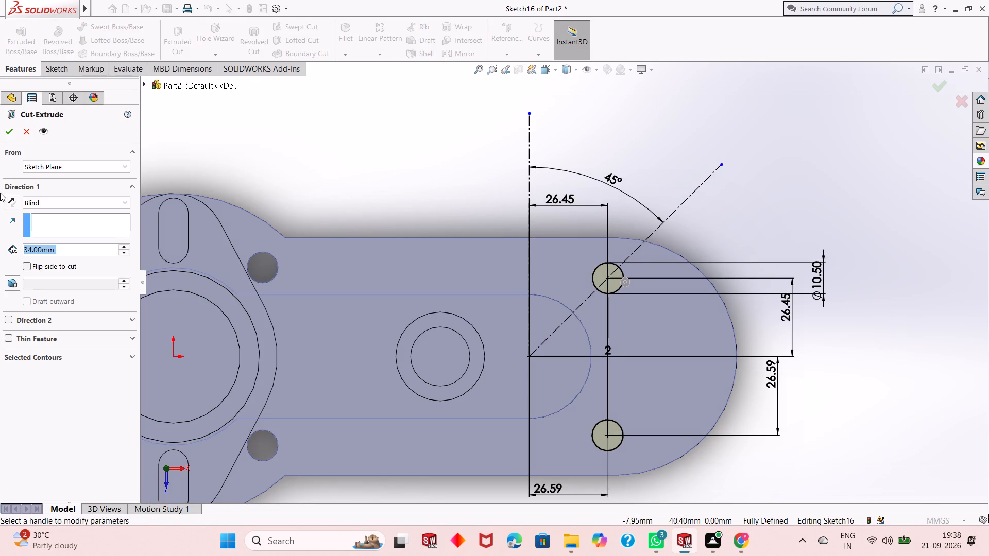
left_click(12, 130)
left_click(402, 177)
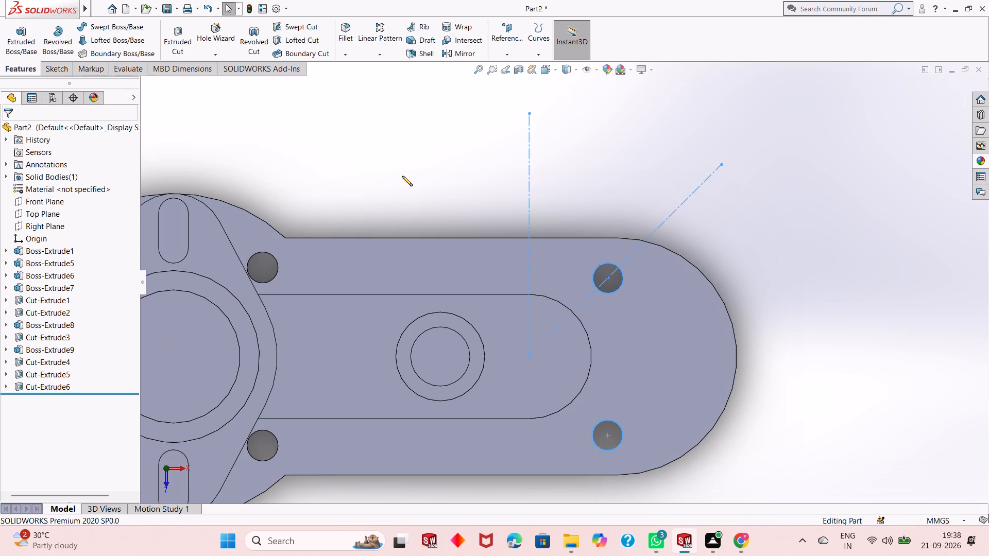
Examine the whole part in 3D, including the two new holes at the plate's rounded end.
middle_click_drag(428, 347, 436, 268)
scroll(407, 300, "up", 3)
middle_click_drag(446, 360, 436, 286)
middle_click_drag(425, 281, 459, 247)
middle_click_drag(440, 247, 391, 254)
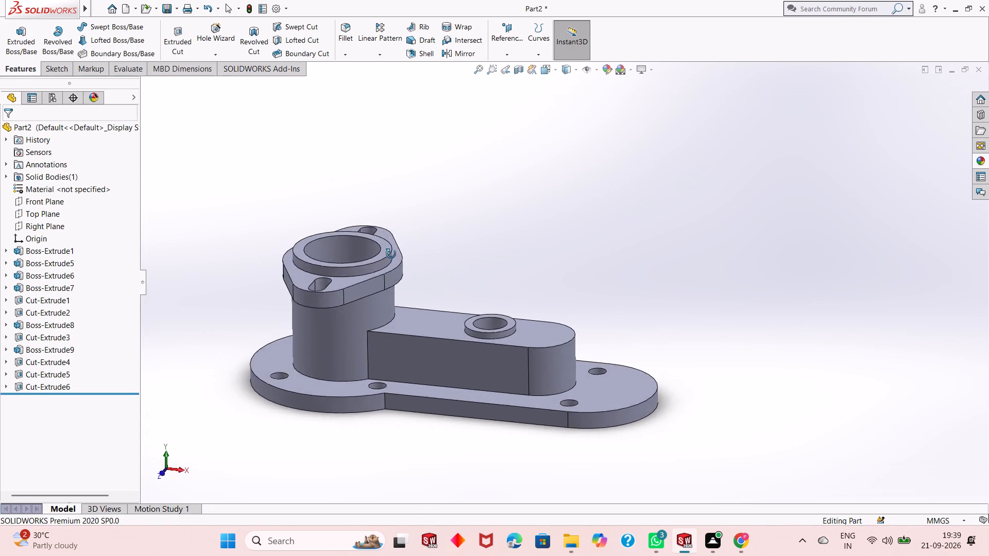
middle_click_drag(391, 254, 400, 297)
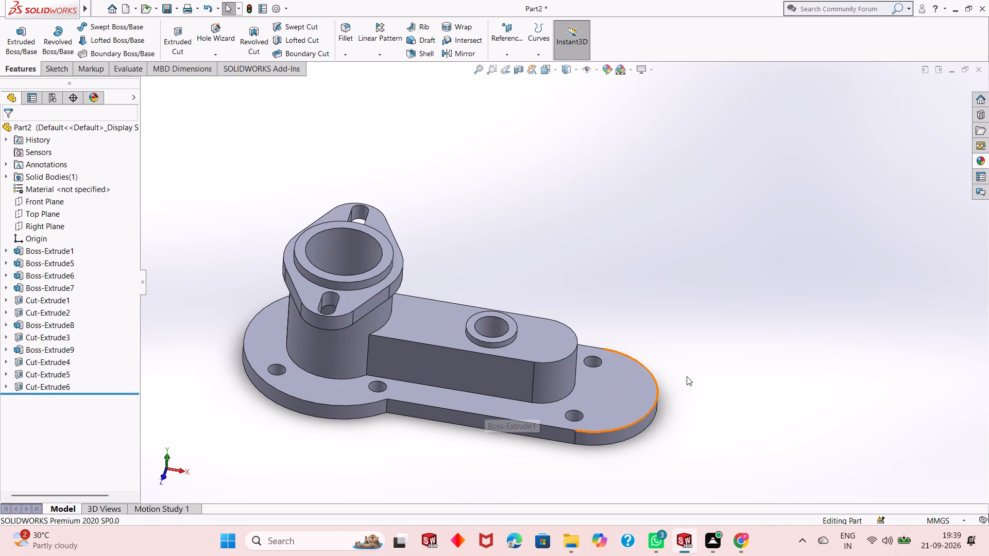
middle_click_drag(638, 362, 643, 383)
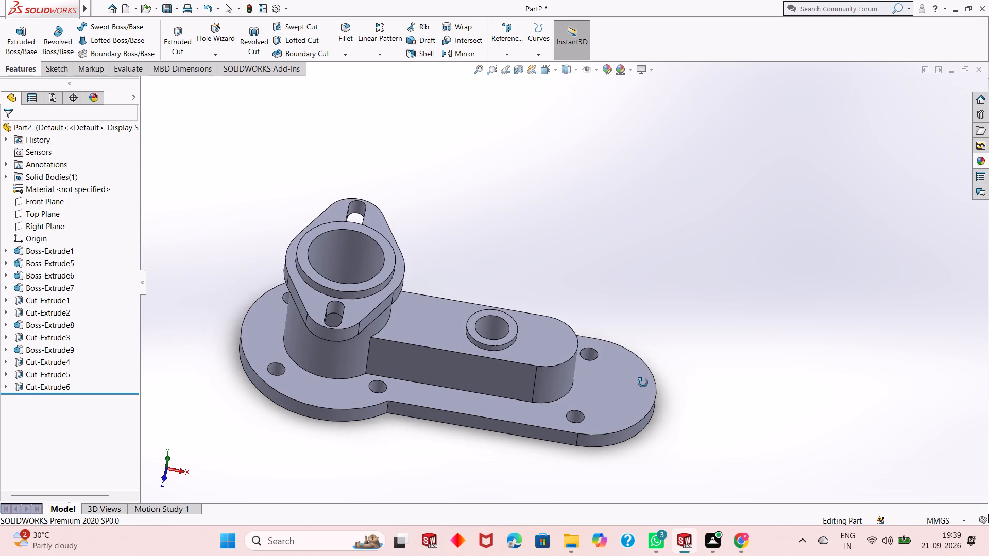
middle_click_drag(643, 383, 644, 396)
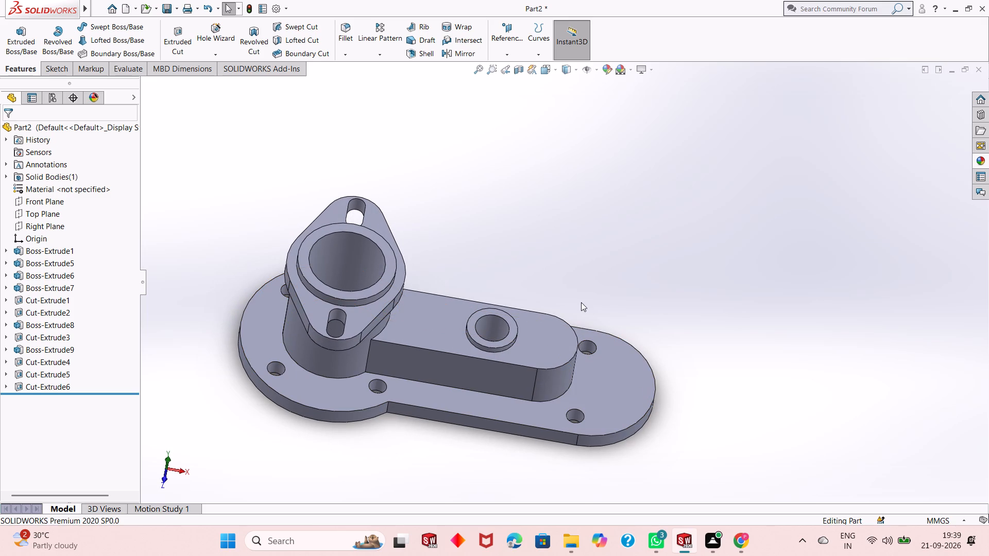
Start a reference plane offset from the Right Plane, trying distances of 80 mm and 120 mm.
left_click(507, 47)
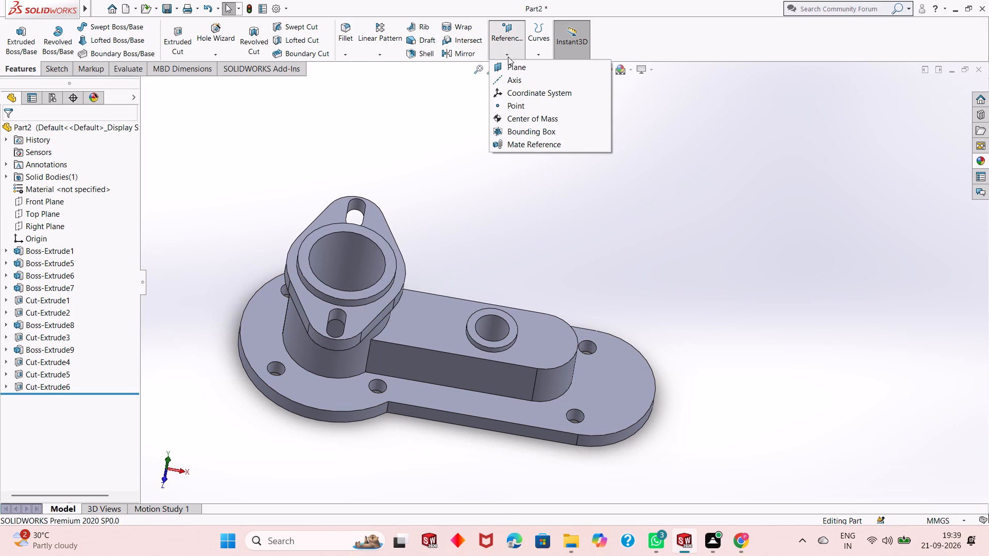
left_click(506, 62)
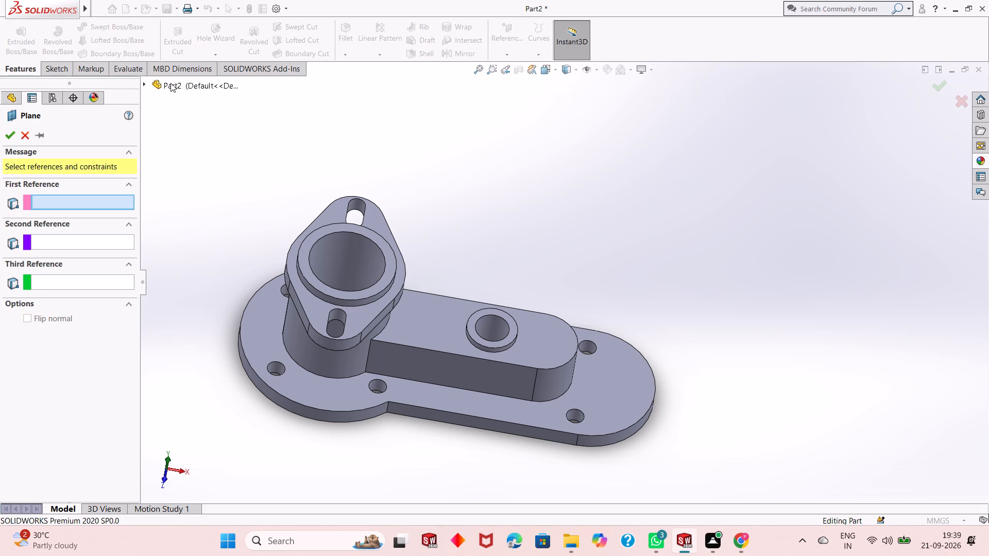
left_click(157, 81)
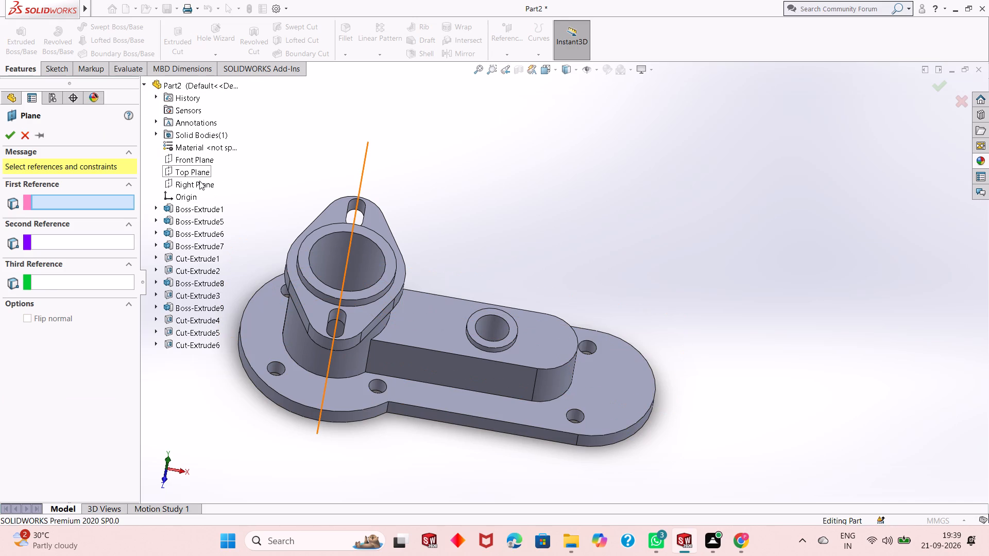
left_click(199, 181)
double_click(89, 293)
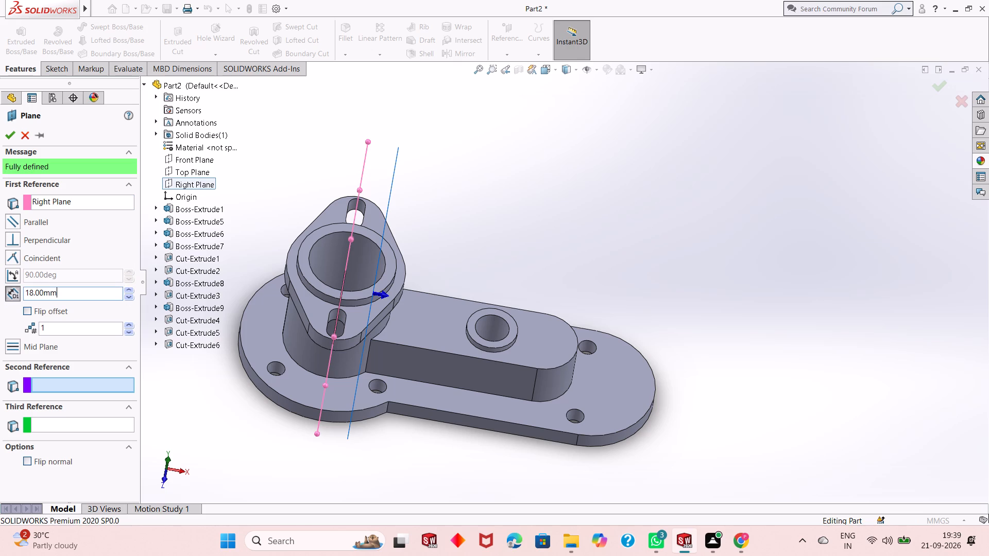
type("80")
key("Return")
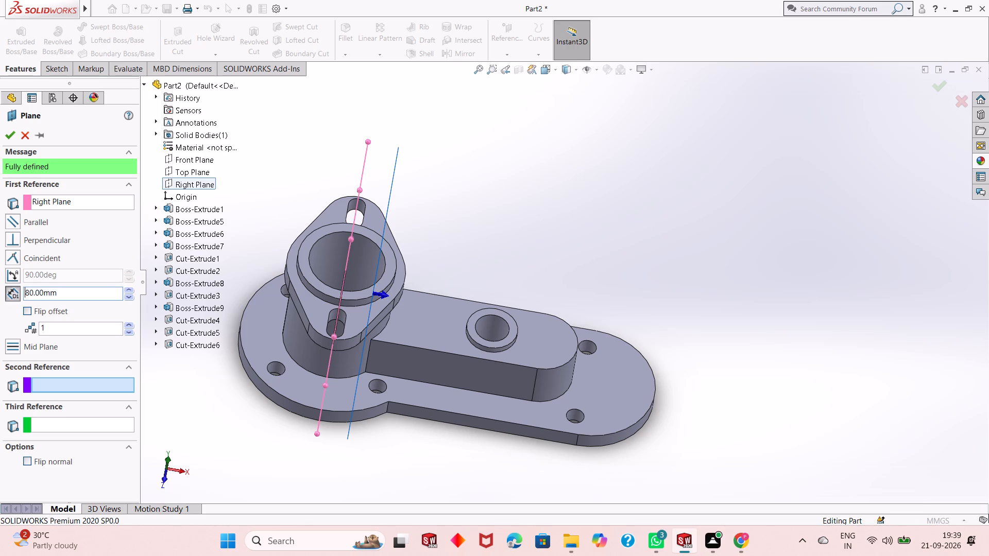
double_click(88, 293)
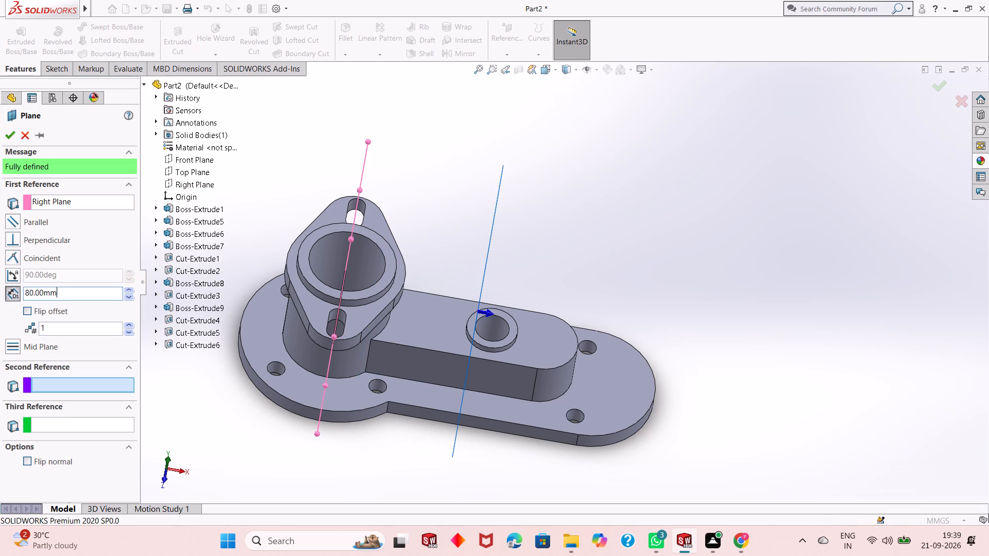
type("120")
key("Return")
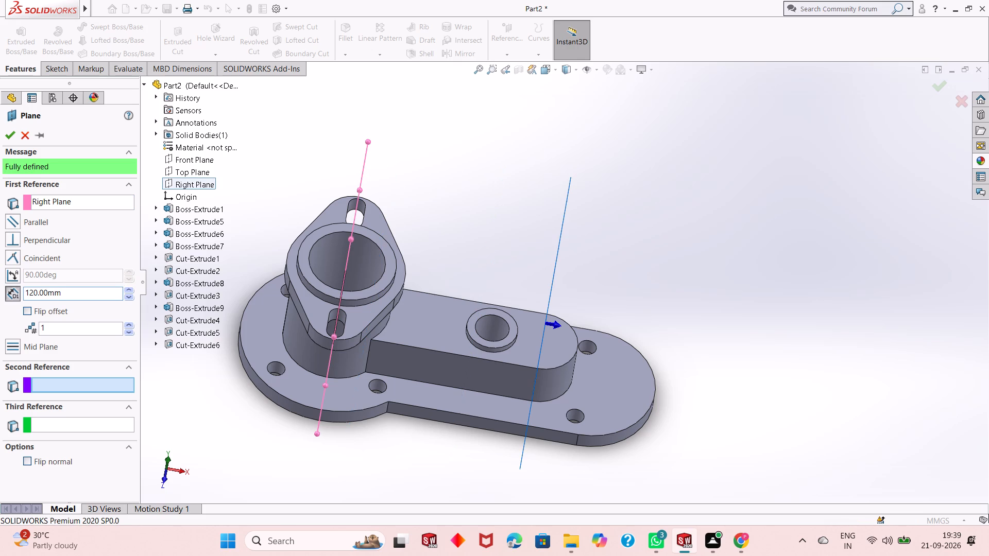
Set the plane's offset from the Right Plane to 140 mm, check its position at the block's rounded end, and create it.
triple_click(88, 293)
type("140")
key("Return")
scroll(604, 393, "down", 3)
middle_click_drag(586, 369, 583, 358)
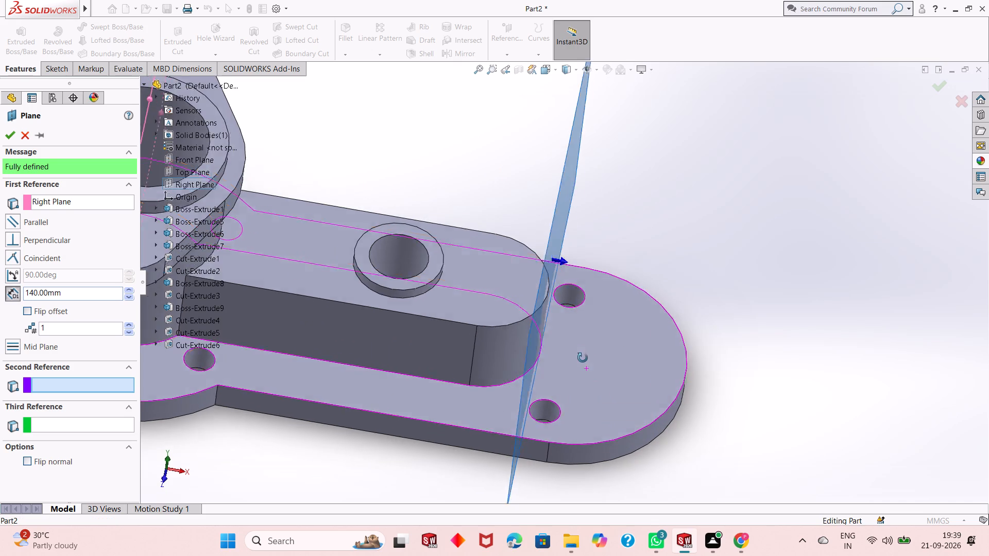
middle_click_drag(583, 358, 562, 322)
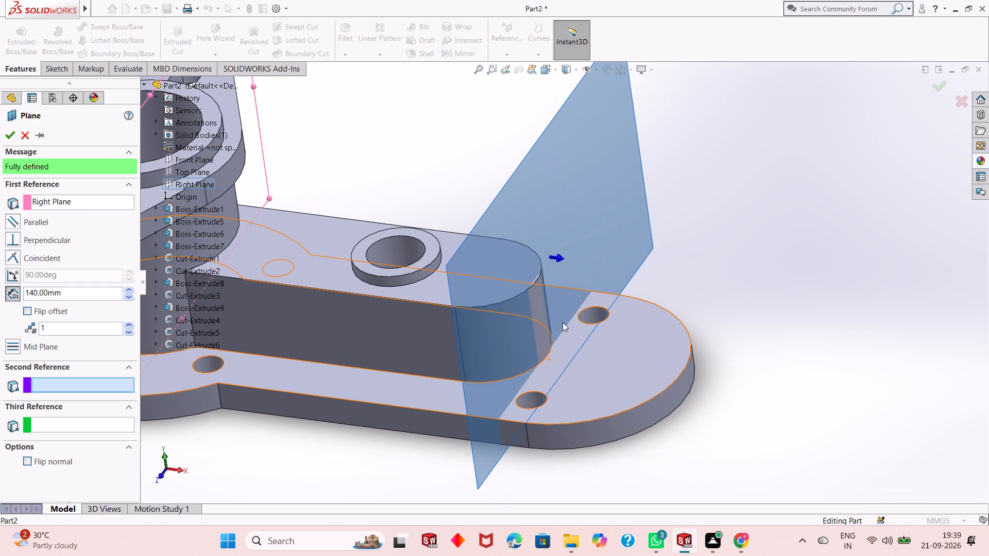
scroll(562, 322, "down", 2)
middle_click_drag(559, 322, 530, 319)
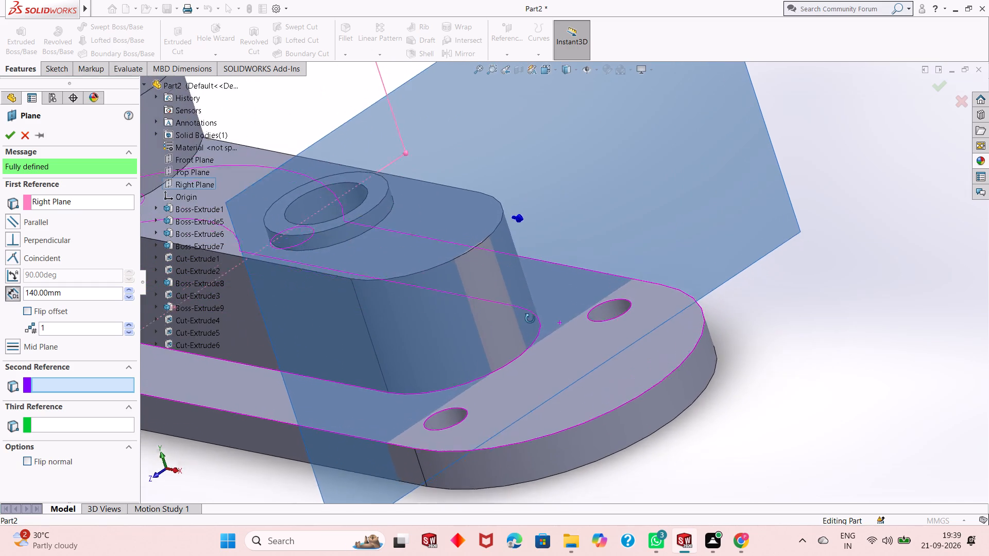
middle_click_drag(530, 319, 541, 345)
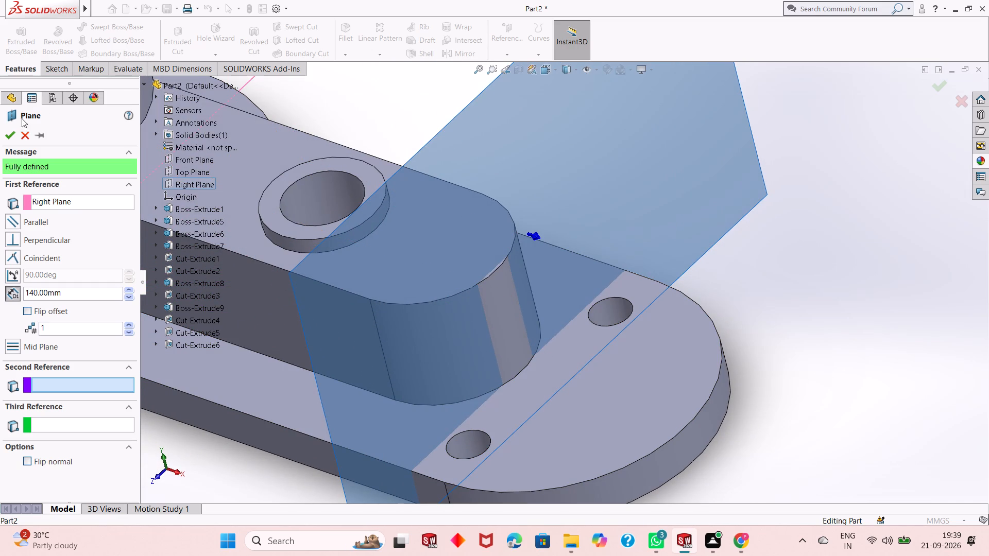
left_click(7, 145)
left_click(8, 139)
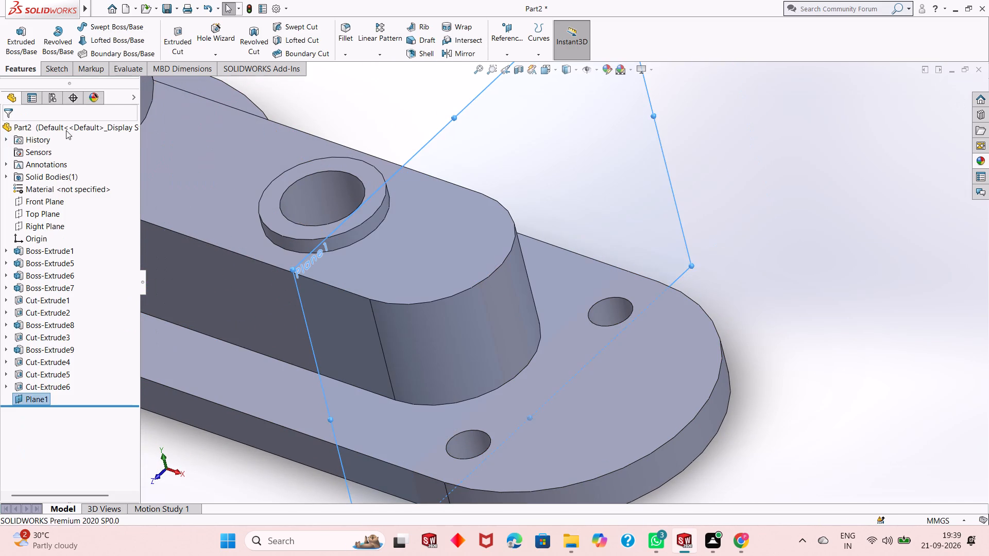
Open a new sketch on the 140 mm offset plane and view it face-on.
key("Escape")
right_click(574, 141)
left_click(596, 127)
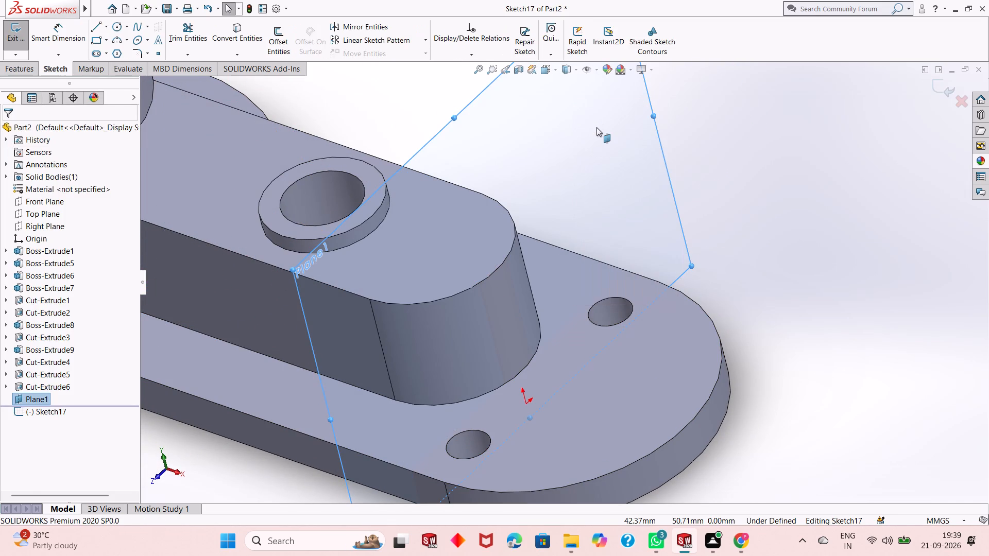
key("ctrl+8")
key("Escape")
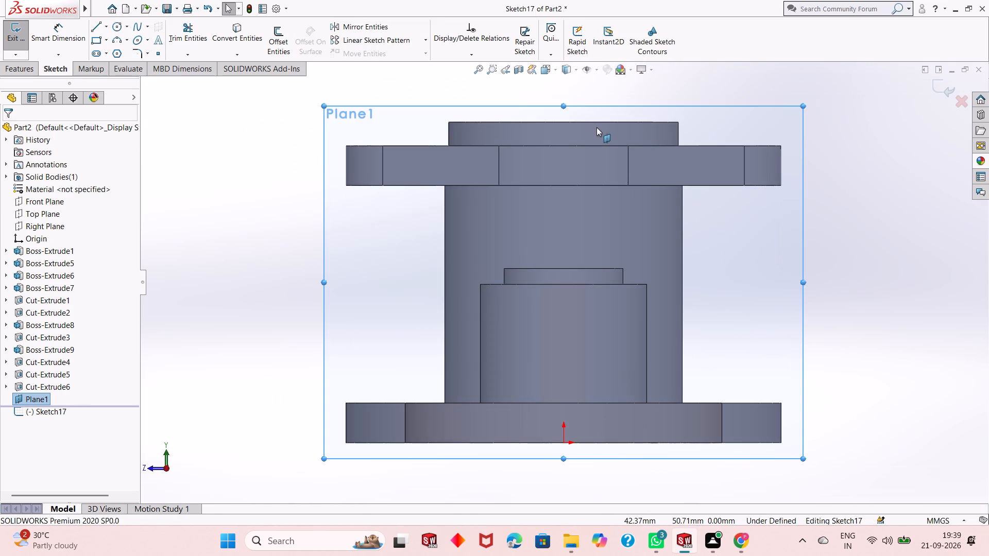
scroll(556, 355, "down", 2)
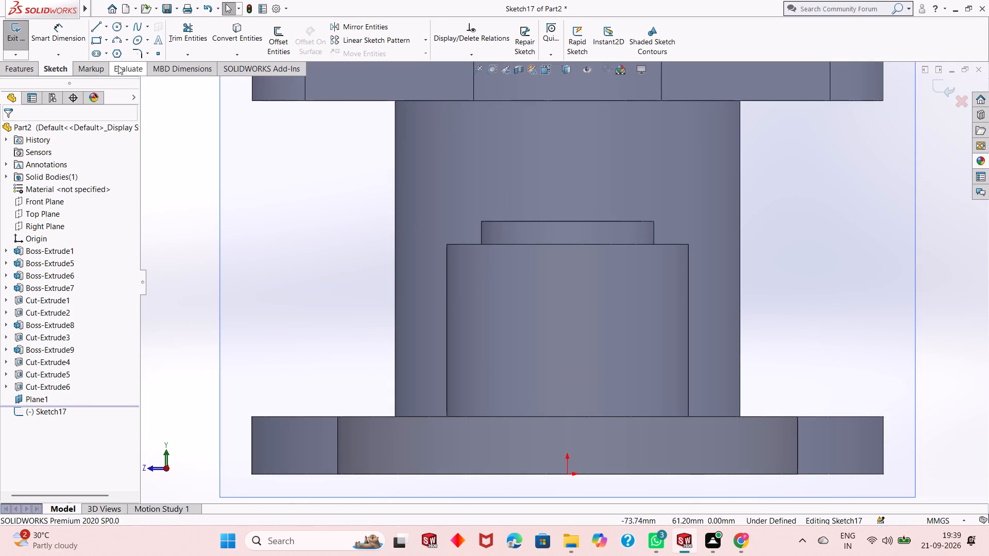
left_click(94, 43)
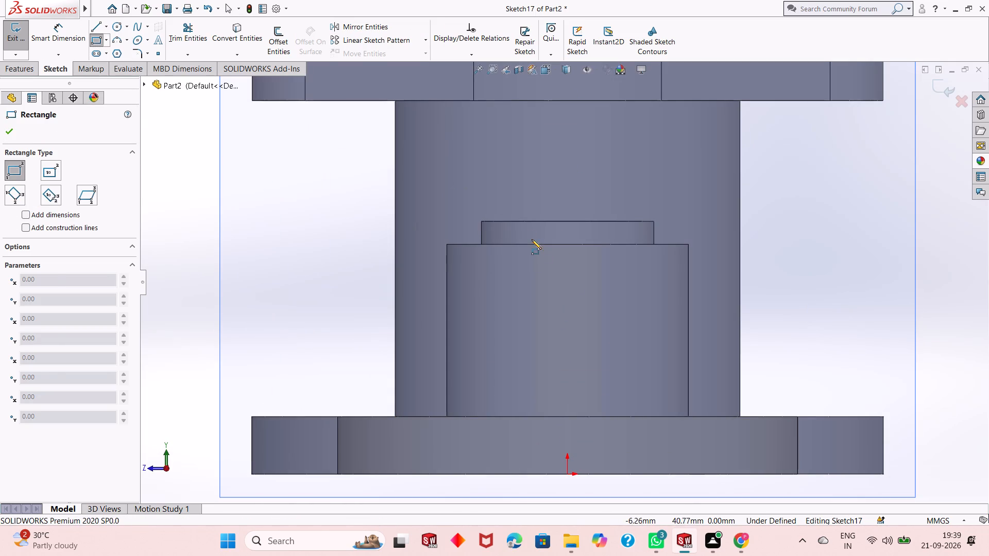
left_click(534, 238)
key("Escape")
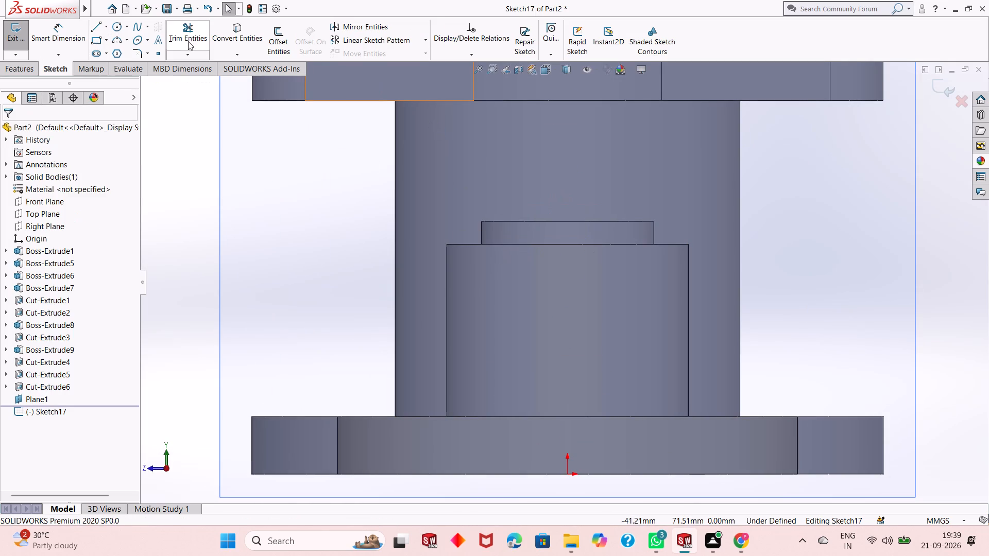
Sketch a corner rectangle about 10 mm wide and 30 mm high from the block's top edge down to the base plate's top edge.
left_click(100, 39)
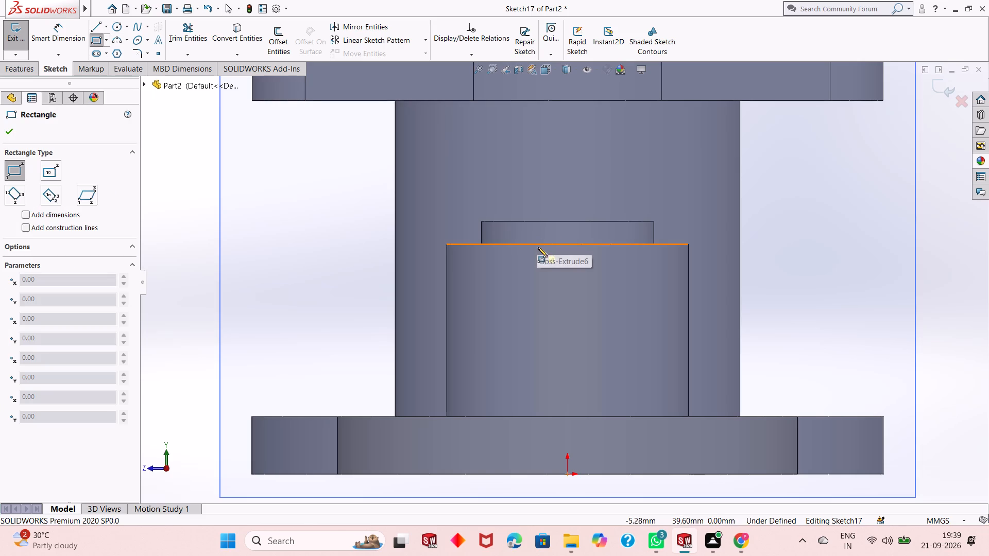
left_click(539, 246)
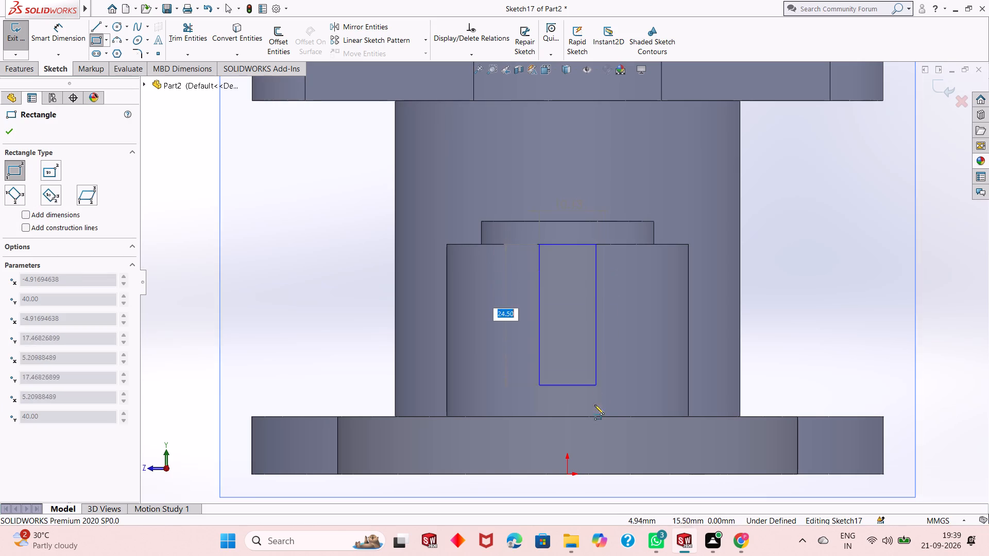
left_click(595, 418)
right_click(595, 418)
left_click(615, 420)
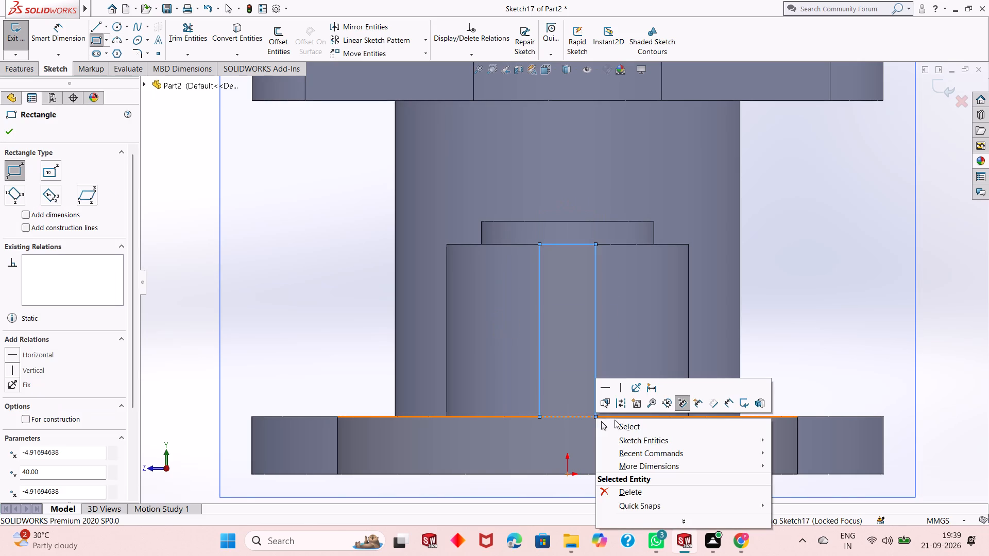
left_click(16, 133)
Dimension the rectangle's lower corner 4 mm horizontally from the origin and set the rectangle's width to 8 mm.
left_click(70, 41)
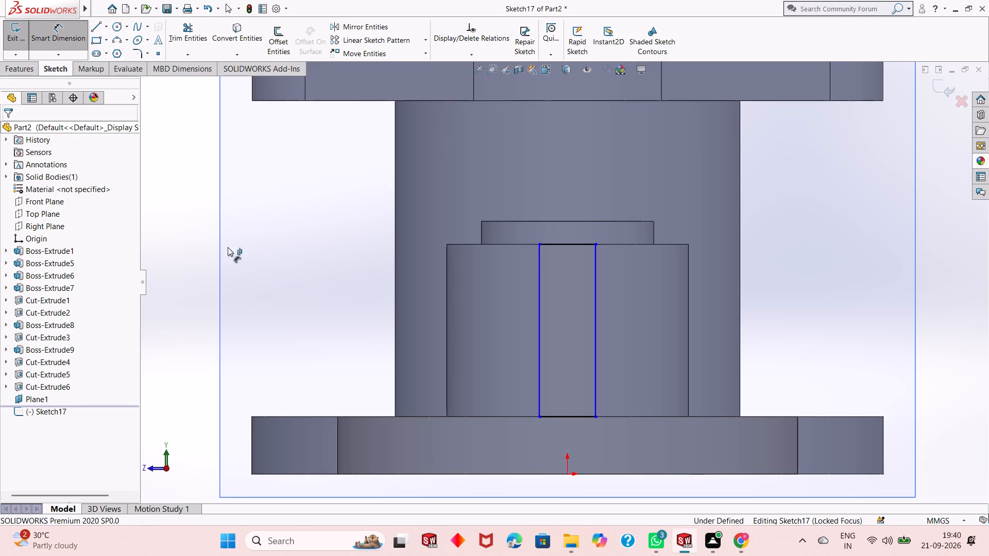
left_click(541, 419)
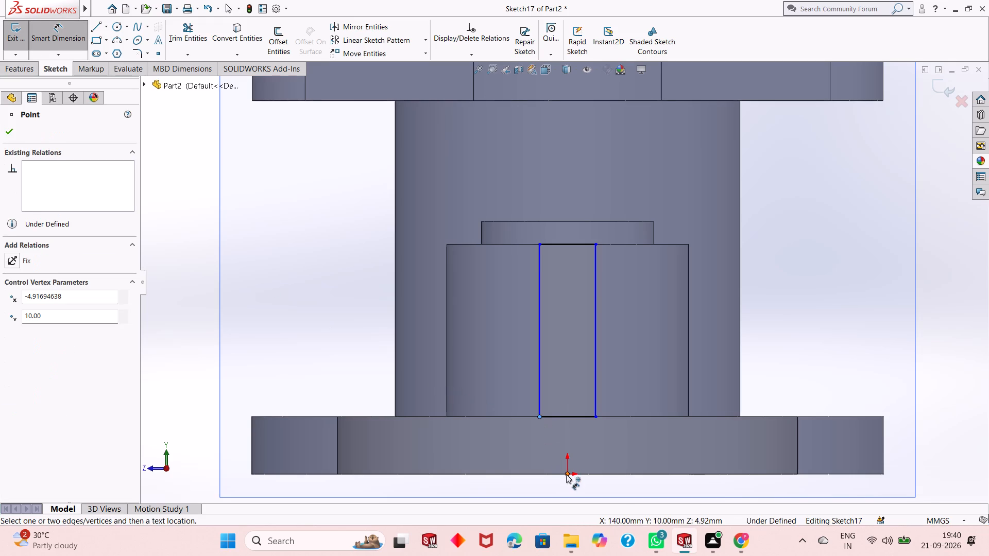
left_click(567, 475)
left_click(558, 496)
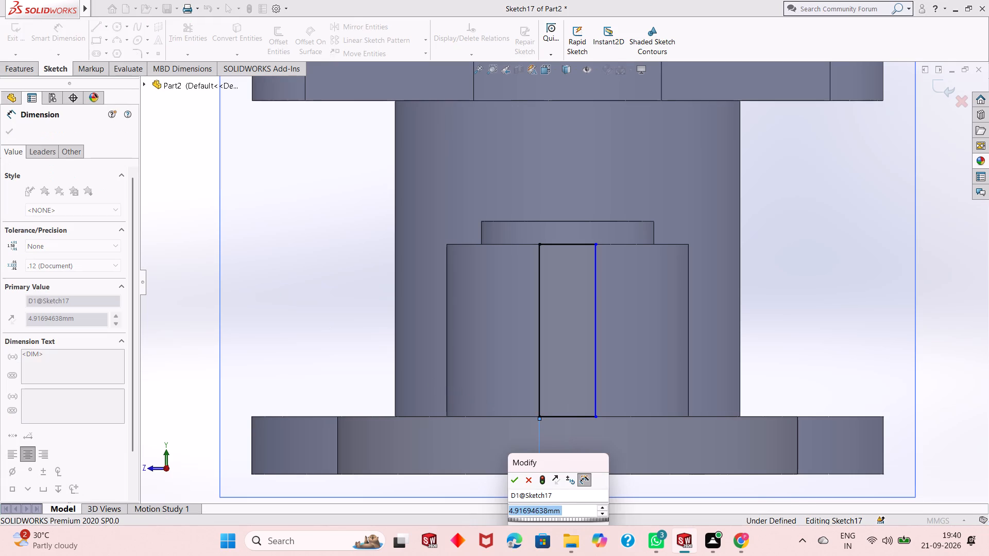
key("4")
key("Return")
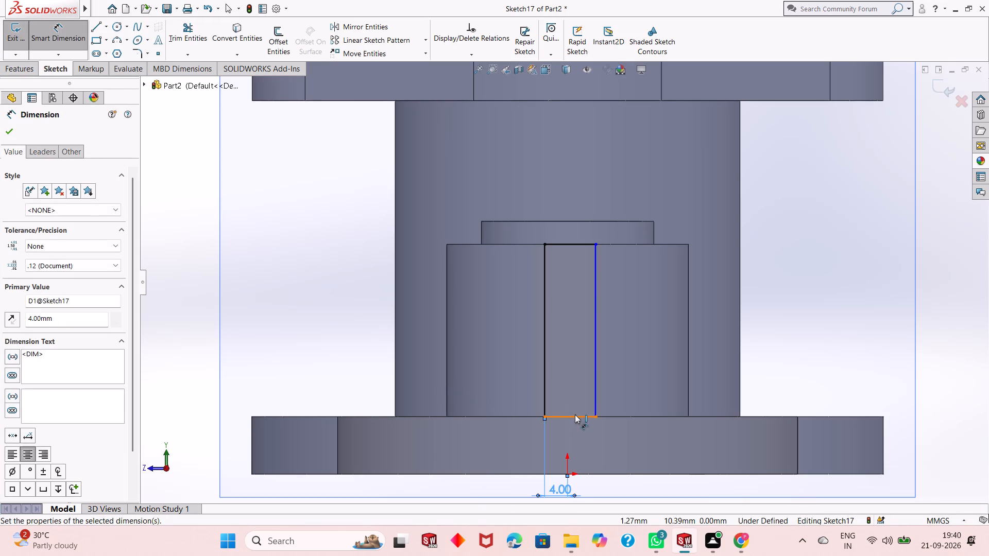
left_click(575, 414)
left_click(591, 486)
key("8")
key("Return")
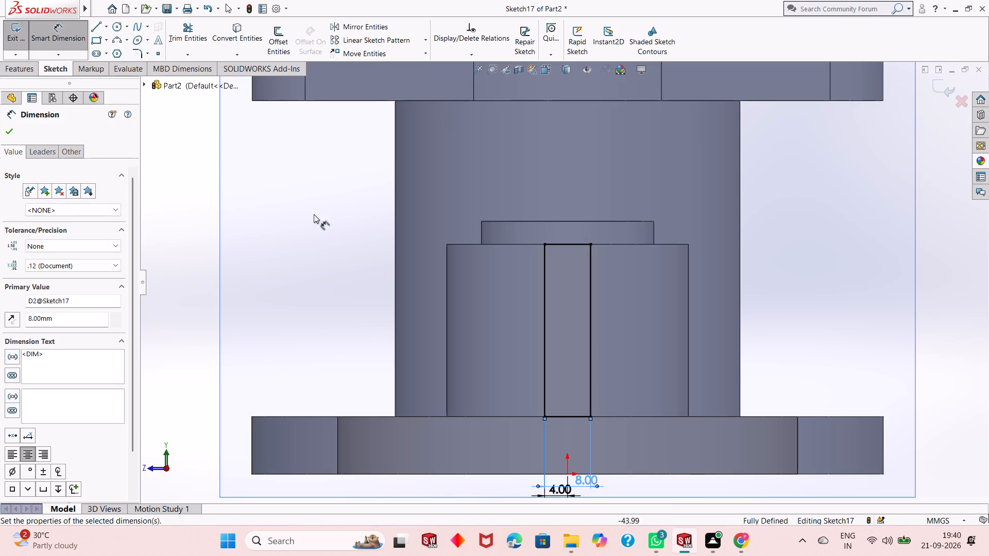
right_click(293, 220)
left_click(320, 255)
Start a blind Boss-Extrude of the rectangle outward over the base plate's rounded end, with a depth of 40 mm.
scroll(461, 290, "up", 1)
middle_click_drag(506, 287, 523, 282)
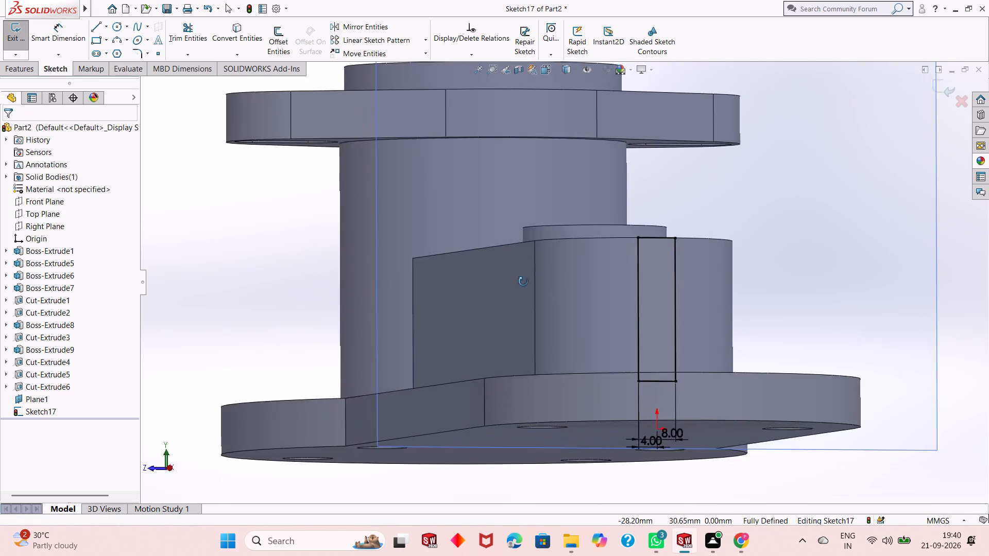
middle_click_drag(523, 282, 539, 307)
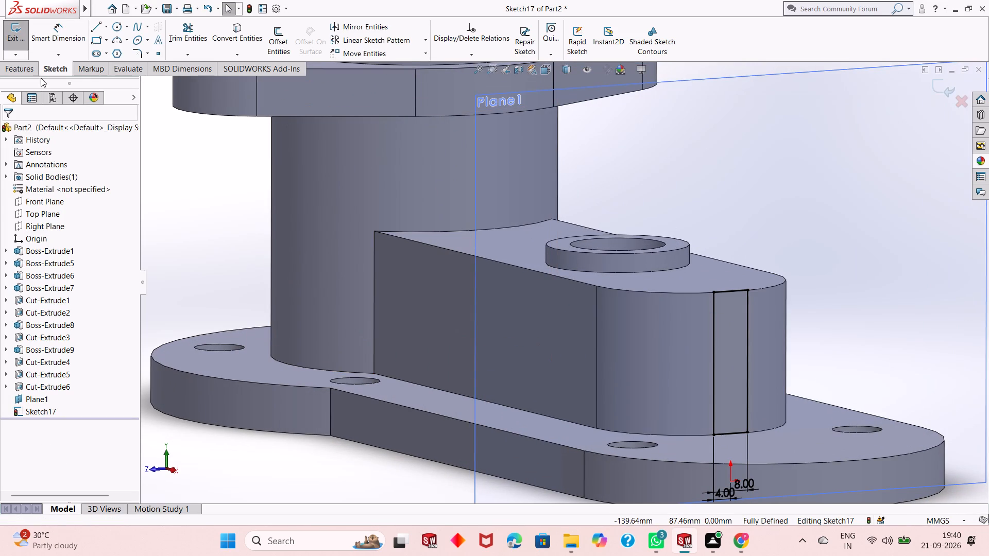
left_click(28, 66)
left_click(26, 54)
middle_click_drag(630, 352, 644, 340)
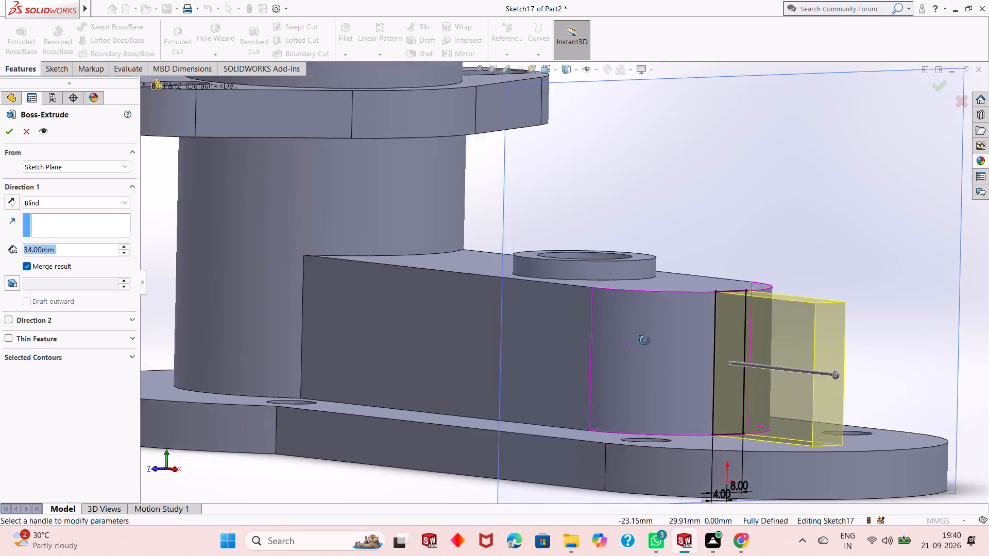
middle_click_drag(644, 340, 683, 381)
scroll(683, 381, "up", 1)
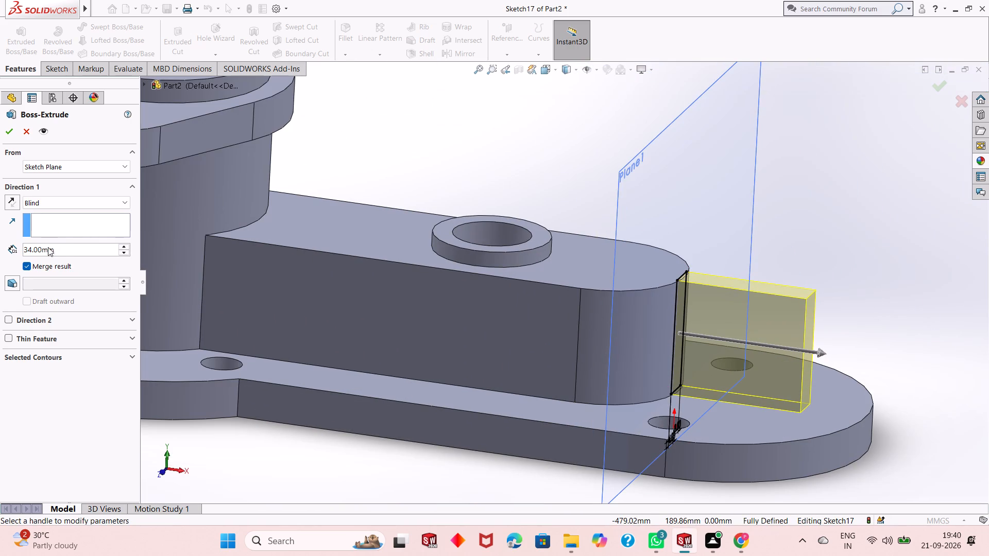
double_click(59, 250)
double_click(61, 250)
type("40")
key("Return")
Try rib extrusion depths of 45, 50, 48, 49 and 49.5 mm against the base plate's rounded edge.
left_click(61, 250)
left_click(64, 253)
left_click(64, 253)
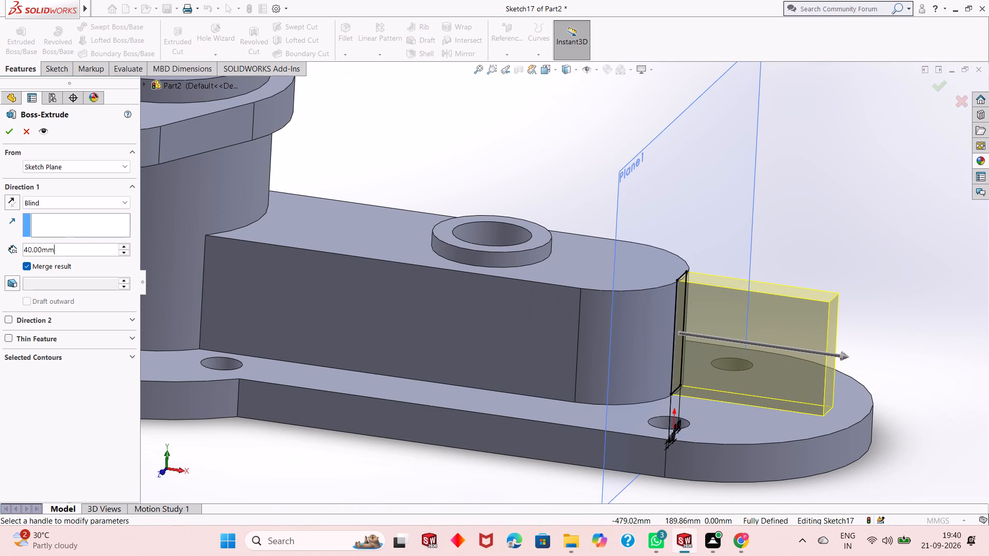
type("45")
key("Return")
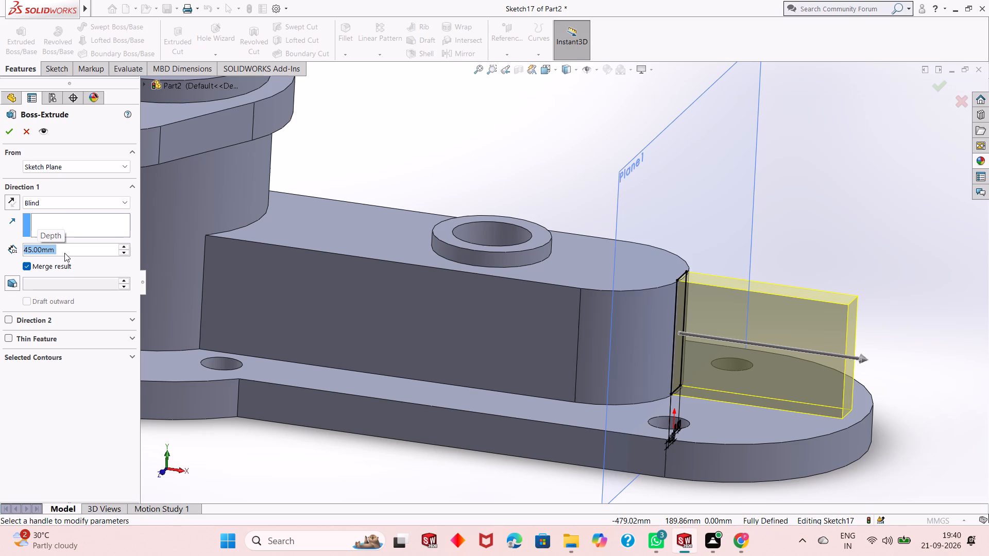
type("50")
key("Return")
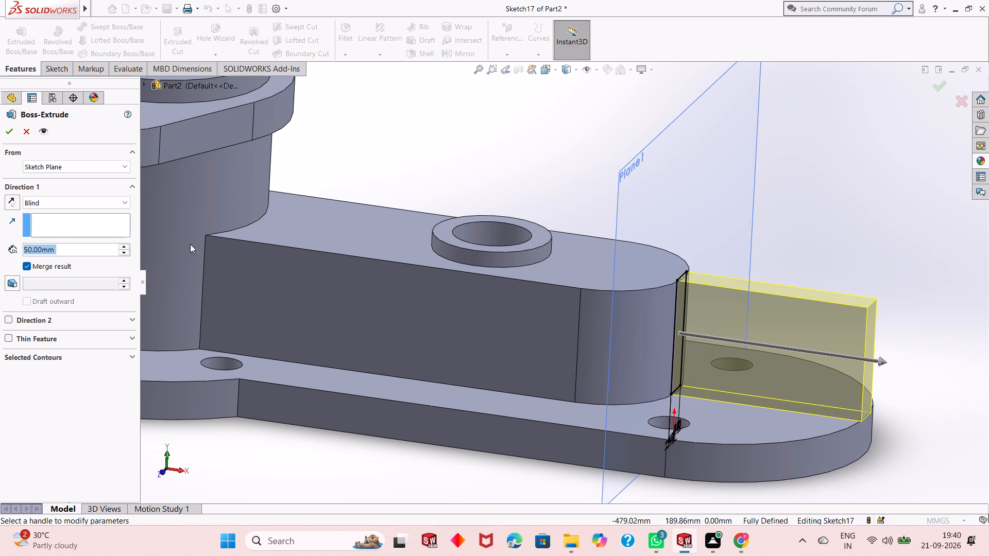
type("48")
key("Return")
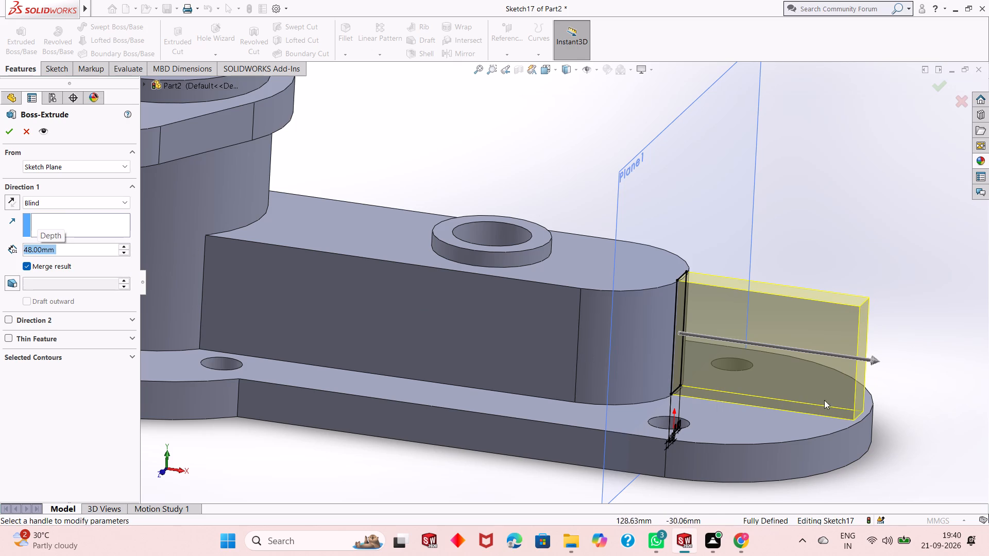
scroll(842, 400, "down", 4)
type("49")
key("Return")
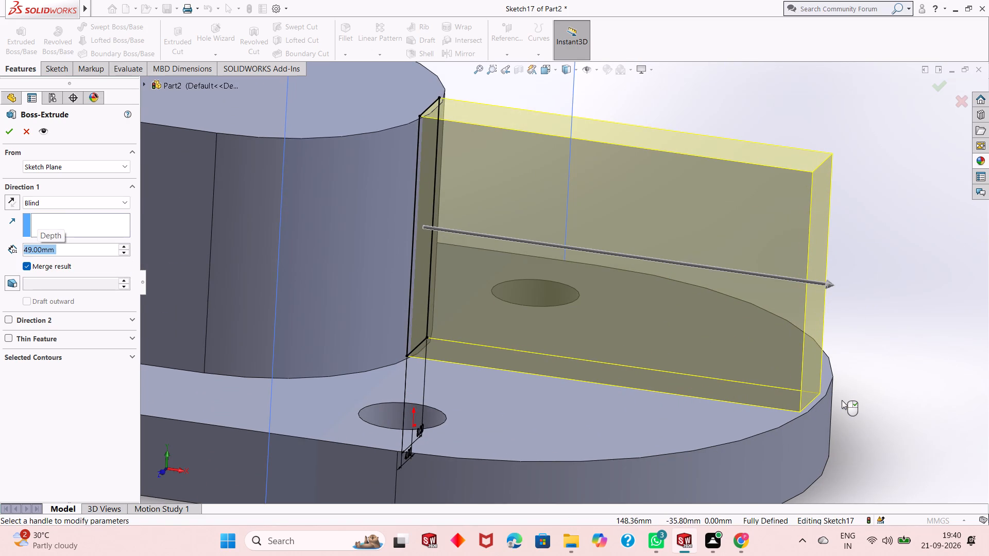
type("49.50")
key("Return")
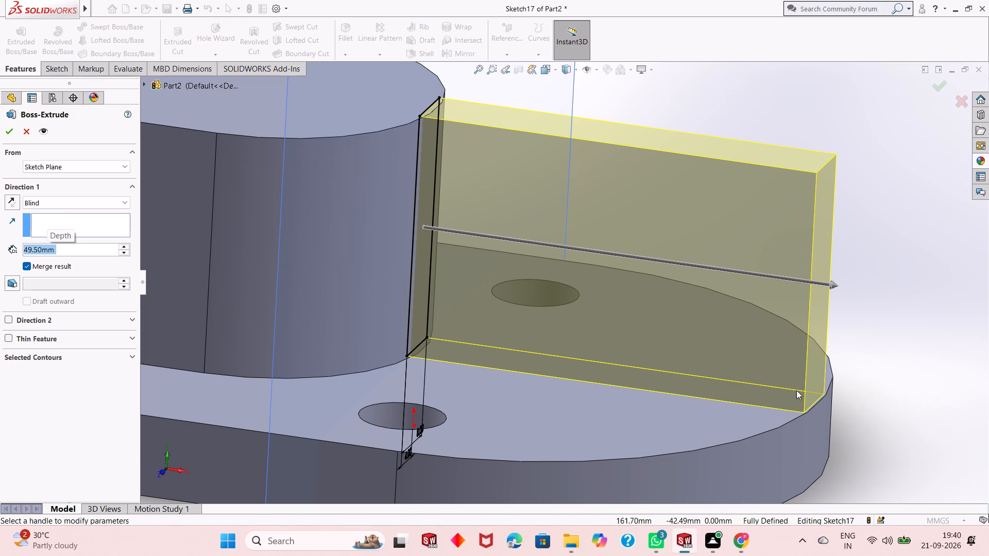
Set the rib's extrusion depth to 49.8 mm, check its end corners against the base plate's edge, and create it.
scroll(796, 390, "down", 6)
type("49.8")
key("Return")
scroll(766, 376, "down", 3)
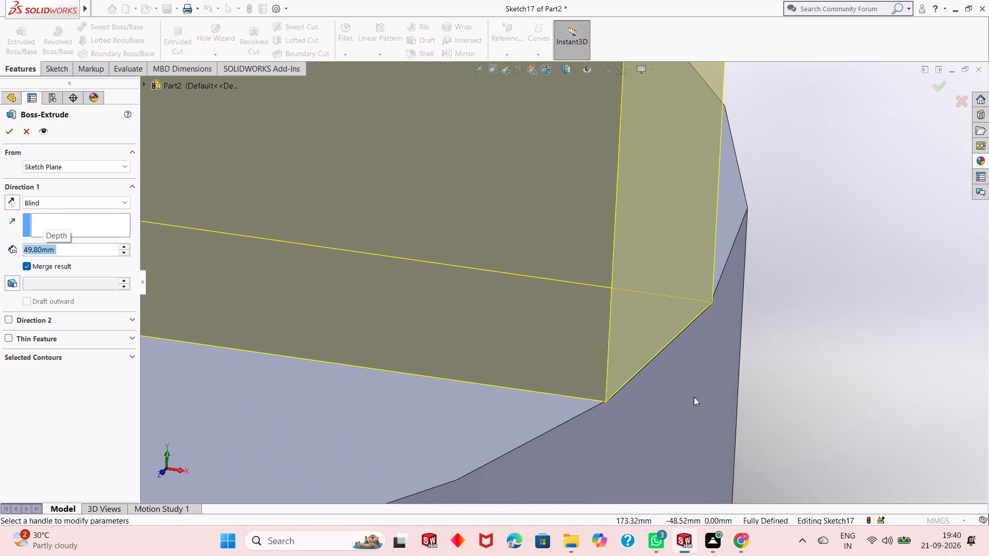
middle_click_drag(679, 411, 690, 370)
scroll(652, 374, "down", 4)
scroll(608, 358, "down", 4)
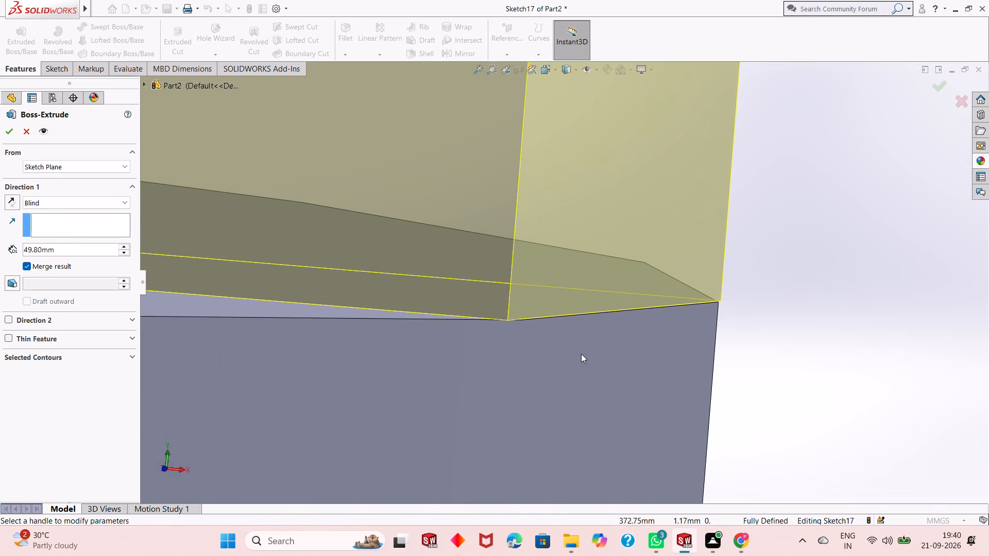
middle_click_drag(582, 359, 586, 386)
scroll(586, 386, "up", 2)
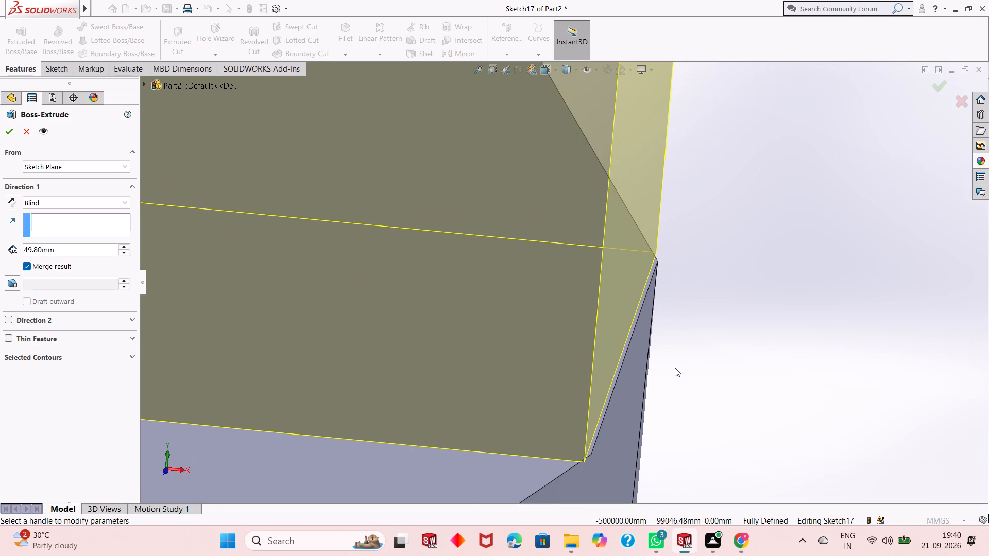
scroll(675, 368, "up", 1)
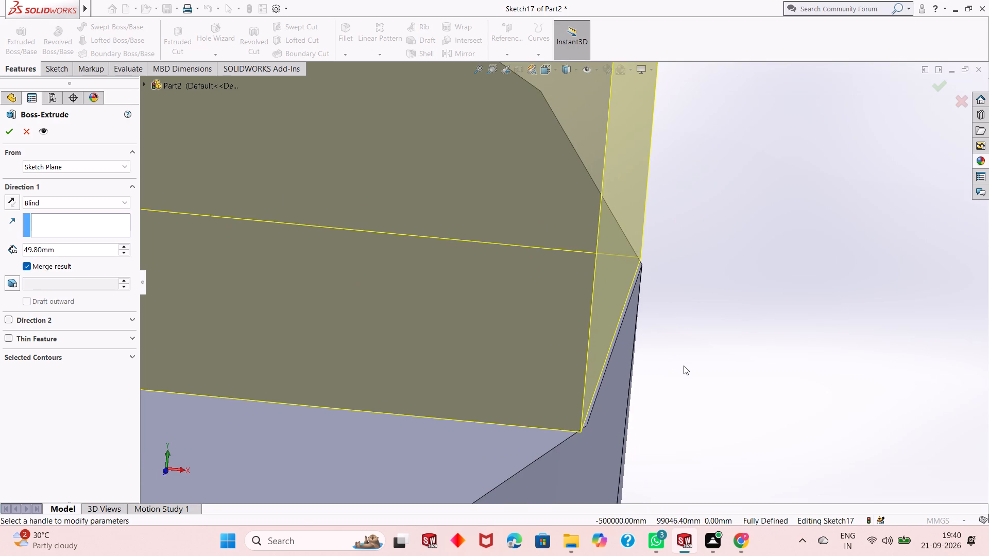
scroll(680, 392, "up", 4)
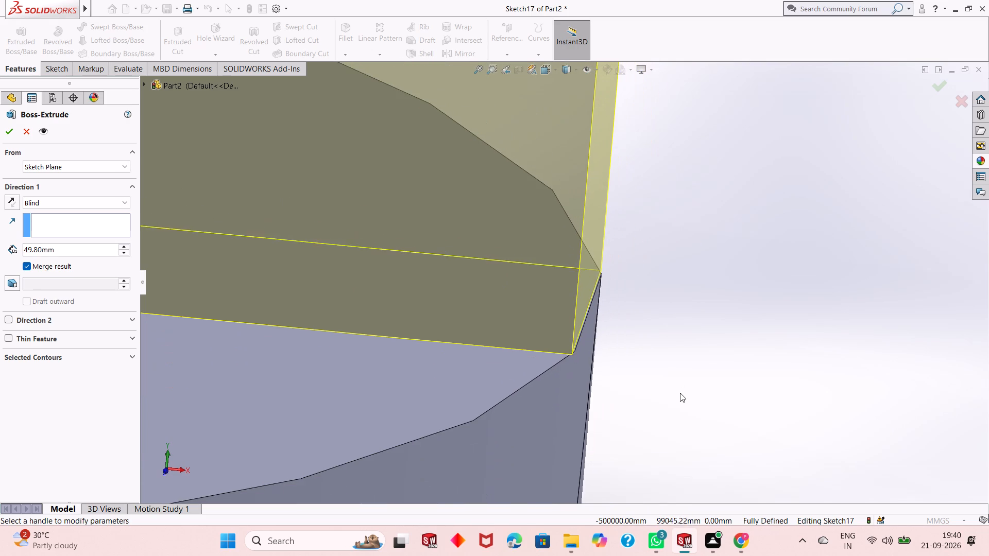
scroll(680, 393, "up", 2)
middle_click_drag(685, 392, 637, 395)
scroll(638, 395, "up", 4)
scroll(630, 314, "down", 4)
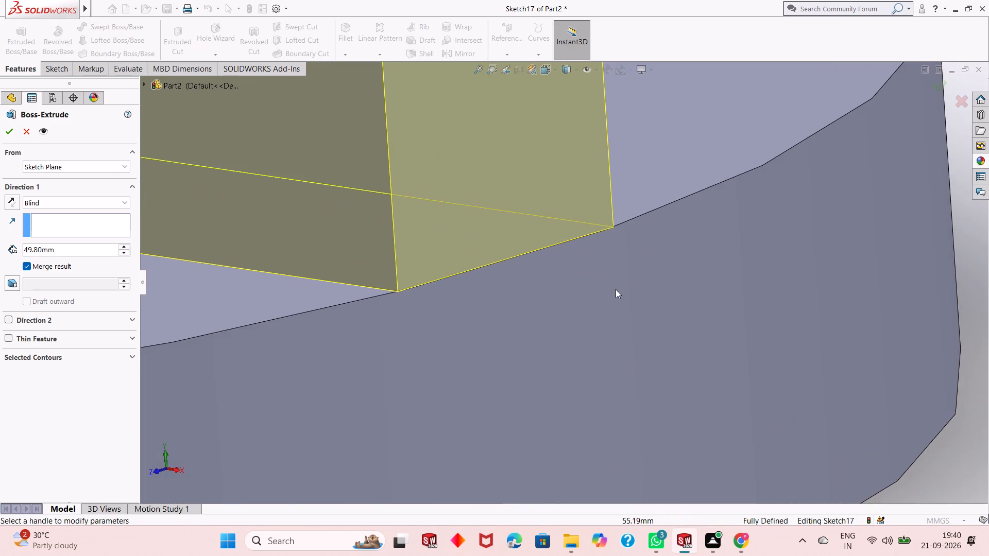
middle_click_drag(618, 294, 633, 401)
middle_click_drag(619, 358, 587, 431)
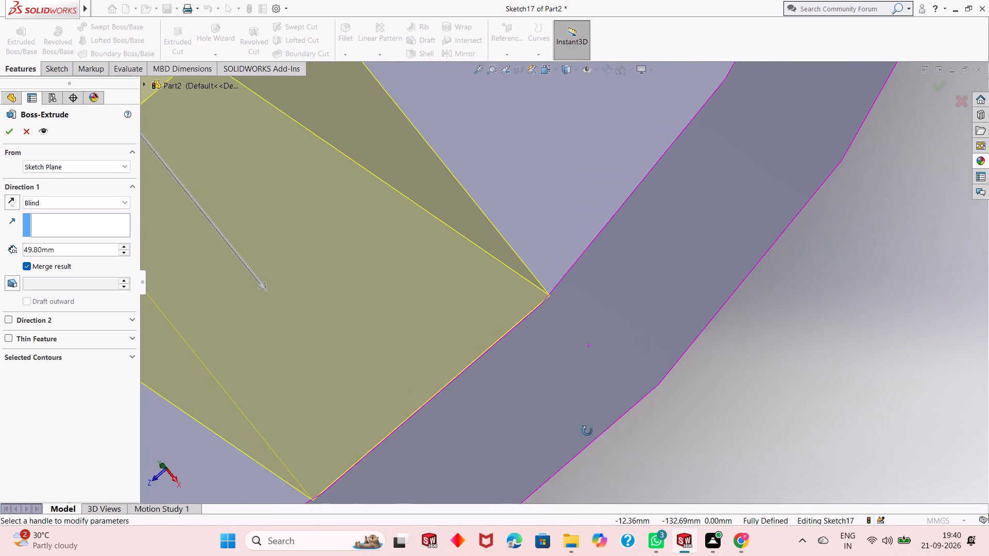
middle_click_drag(587, 431, 599, 450)
scroll(599, 450, "up", 1)
scroll(553, 398, "up", 1)
scroll(544, 385, "down", 4)
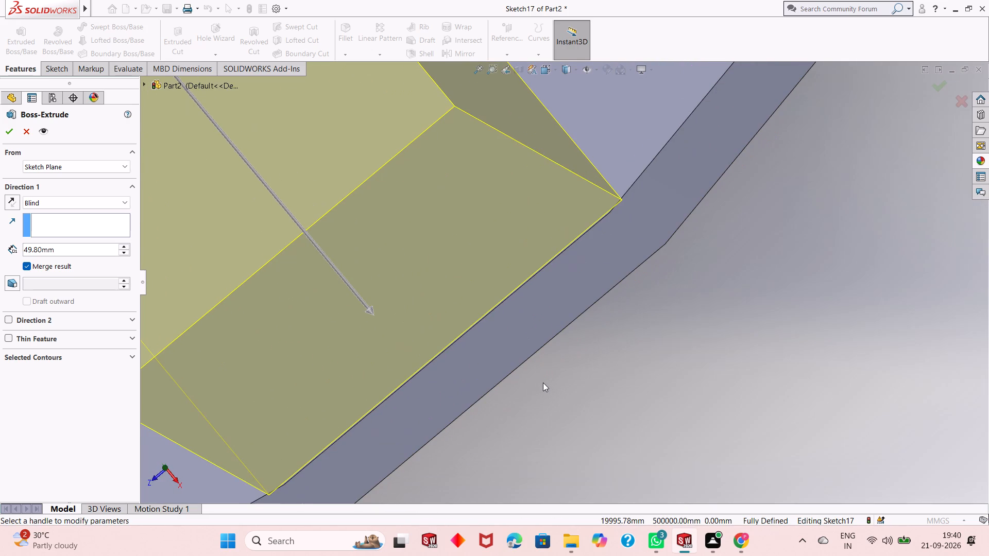
scroll(540, 380, "up", 2)
left_click(2, 133)
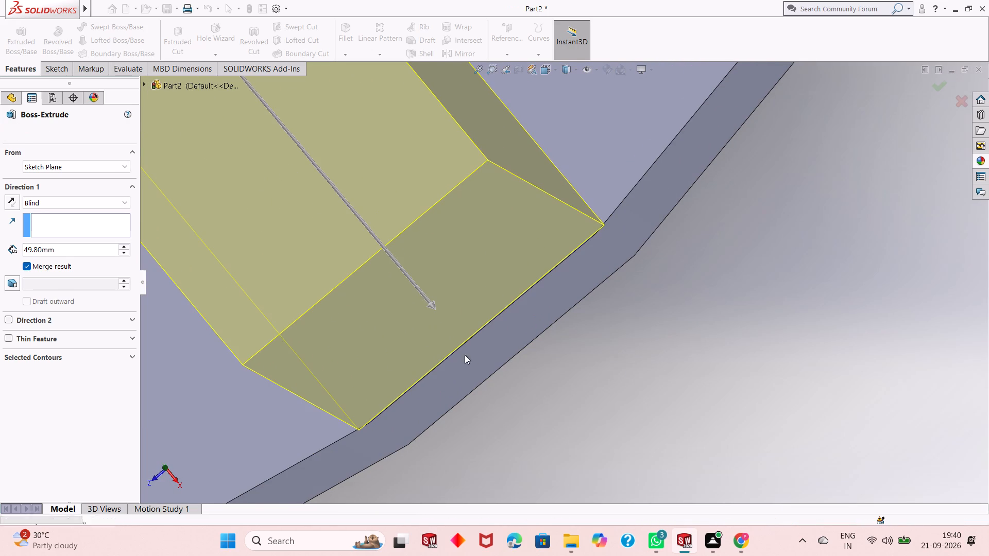
Edit the rib extrusion and set its depth to 49.85 mm.
scroll(496, 356, "down", 3)
scroll(379, 361, "down", 3)
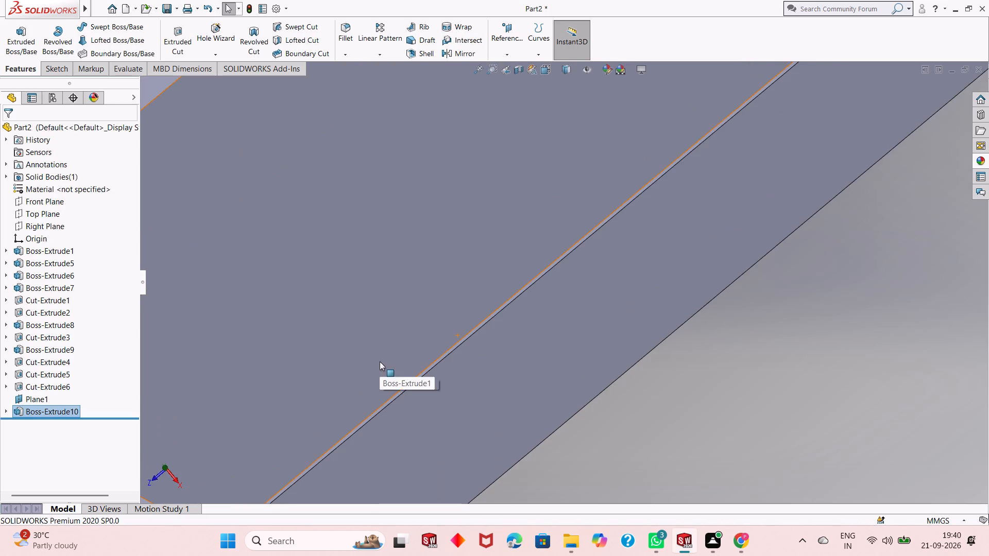
scroll(393, 369, "up", 3)
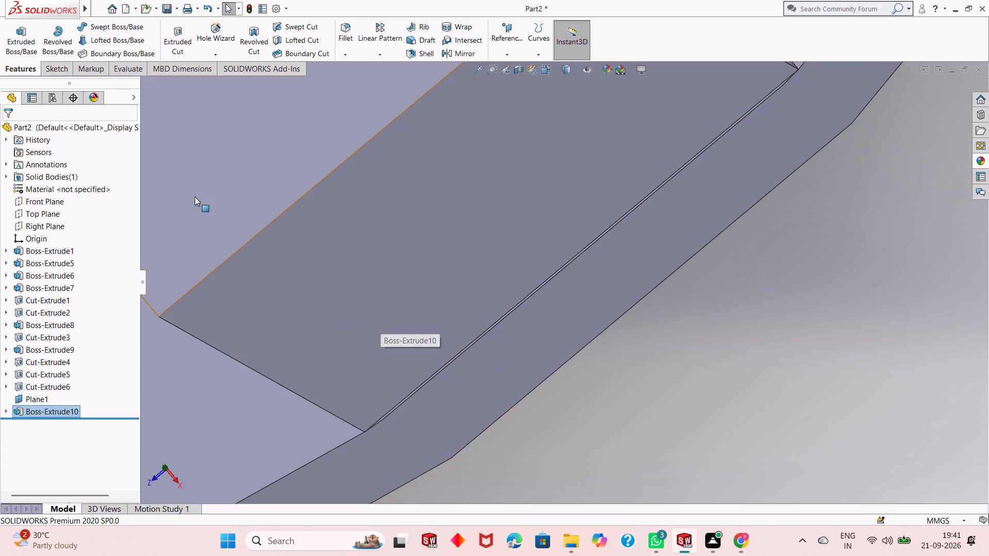
left_click(67, 409)
left_click(72, 376)
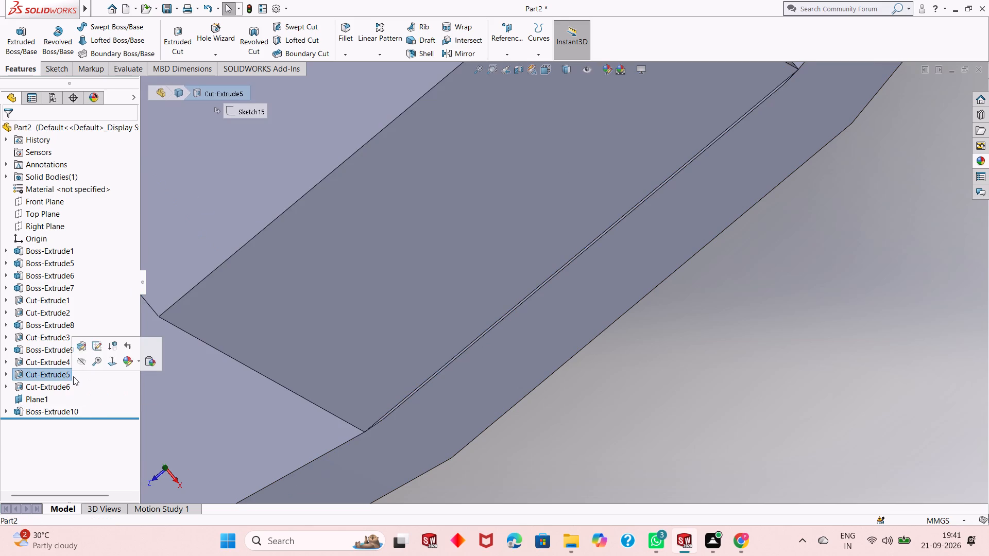
key("Escape")
key("Escape")
left_click(67, 411)
left_click(78, 387)
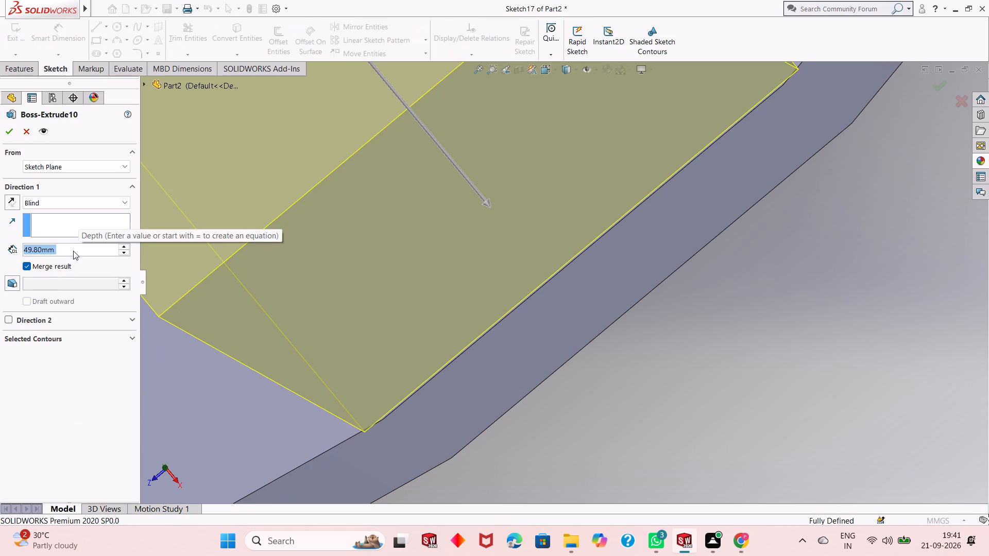
type("49.")
type("85")
key("Return")
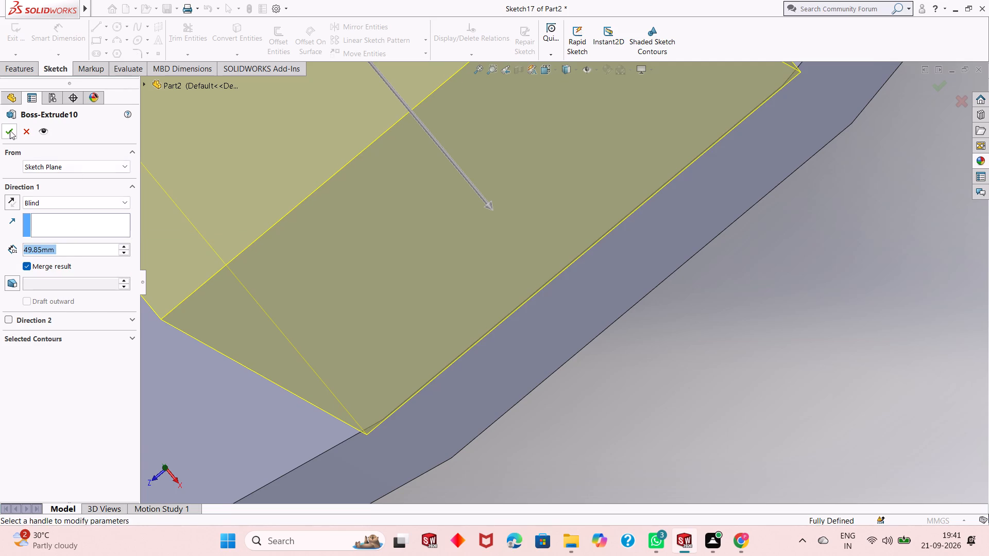
left_click(10, 130)
Examine how the rib's outer end meets the base plate's rounded edge.
scroll(629, 323, "up", 2)
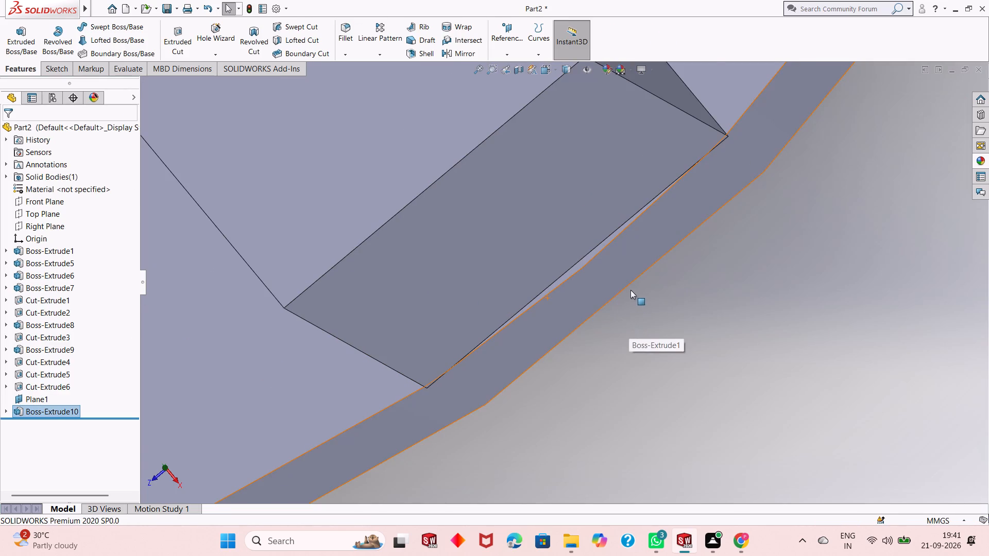
middle_click_drag(641, 279, 654, 258)
scroll(654, 258, "up", 13)
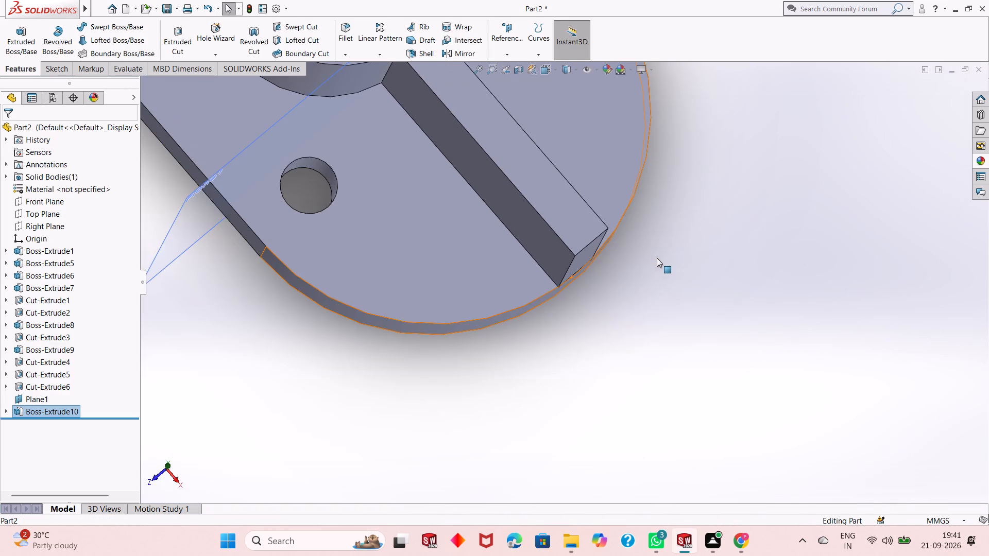
scroll(617, 295, "up", 1)
middle_click_drag(617, 295, 633, 245)
scroll(586, 291, "down", 3)
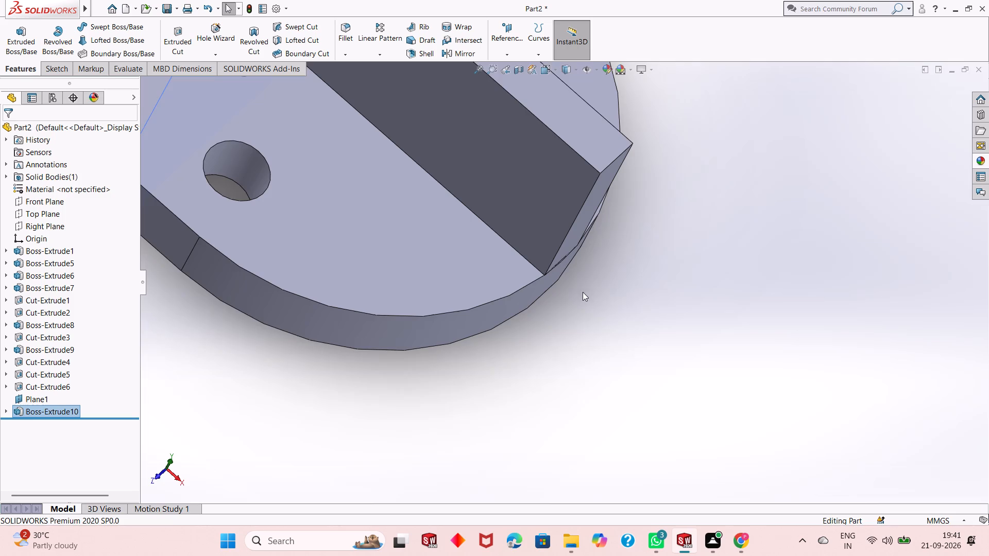
scroll(563, 266, "down", 7)
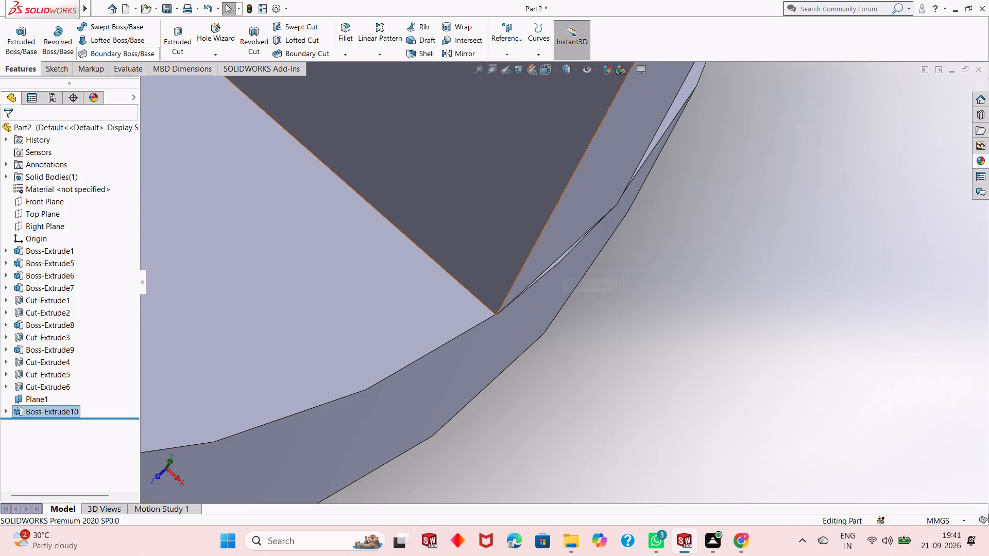
Edit the rib extrusion, compare depths of 50, 49 and 49.5 mm against the base plate's rounded edge, and set it to 50 mm.
left_click(58, 410)
left_click(65, 383)
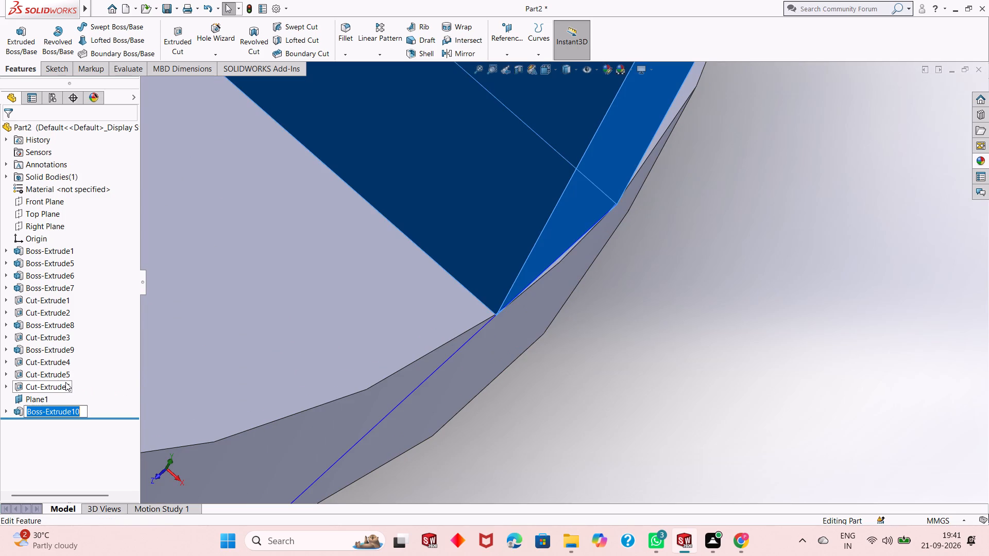
key("Escape")
key("Escape")
key("Escape")
left_click(69, 408)
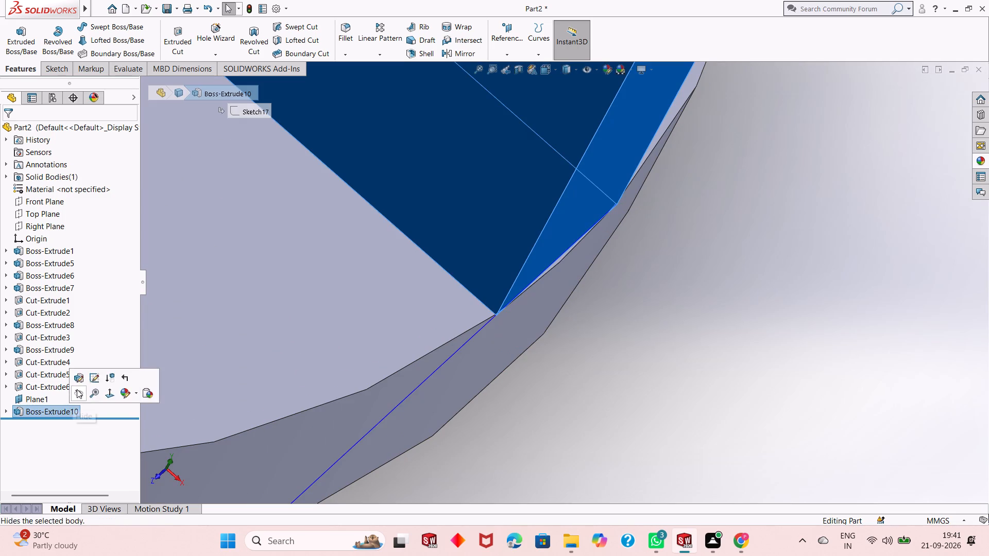
left_click(79, 381)
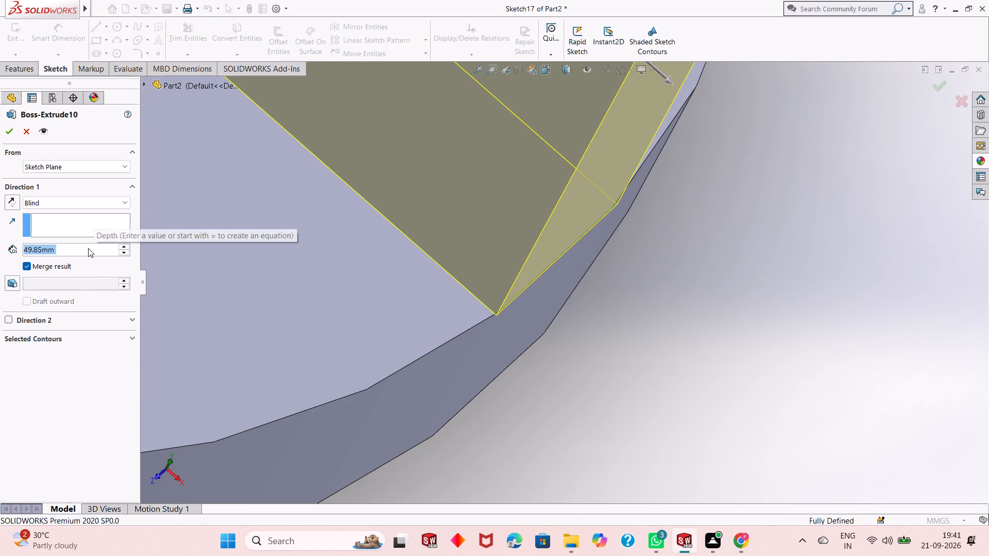
type("50")
key("Return")
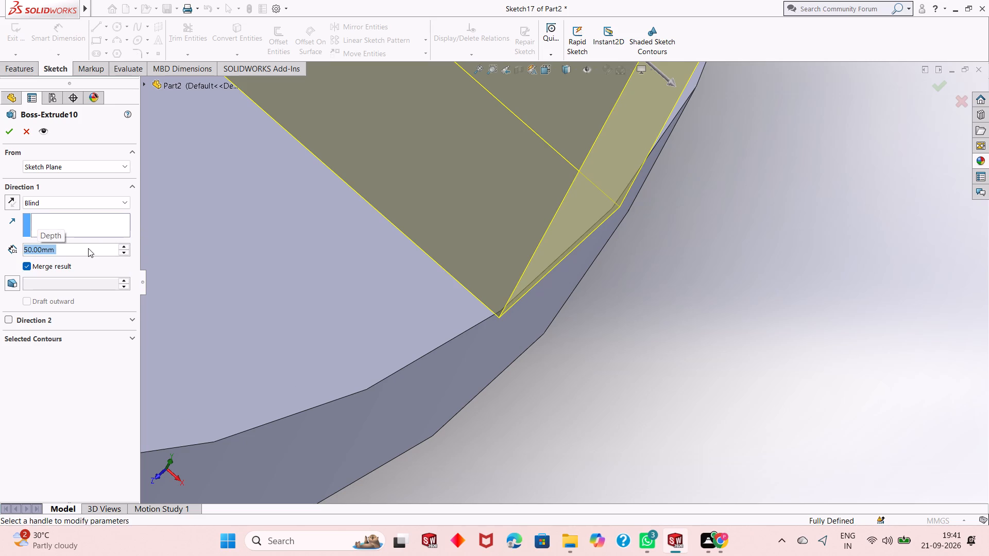
type("49")
key("Return")
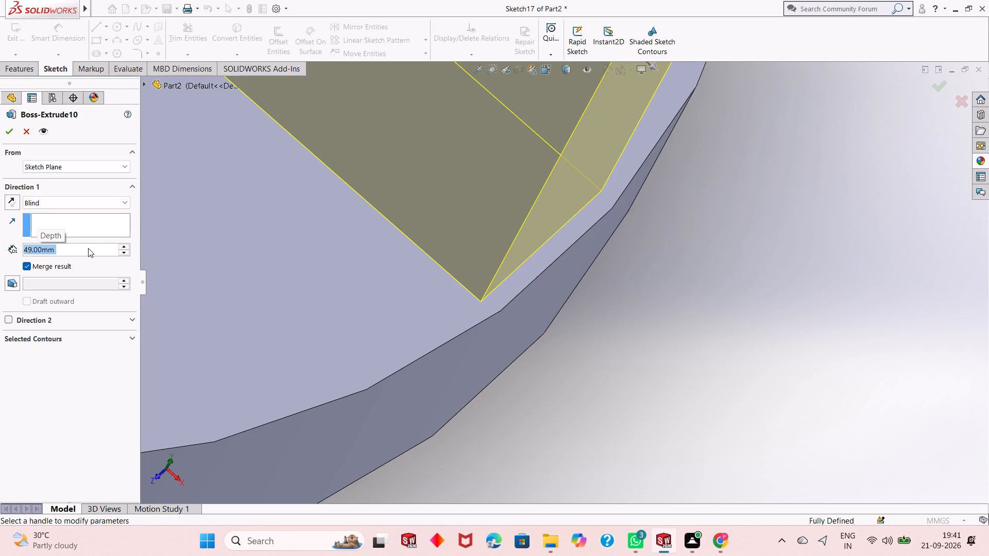
scroll(342, 312, "up", 8)
scroll(544, 259, "down", 2)
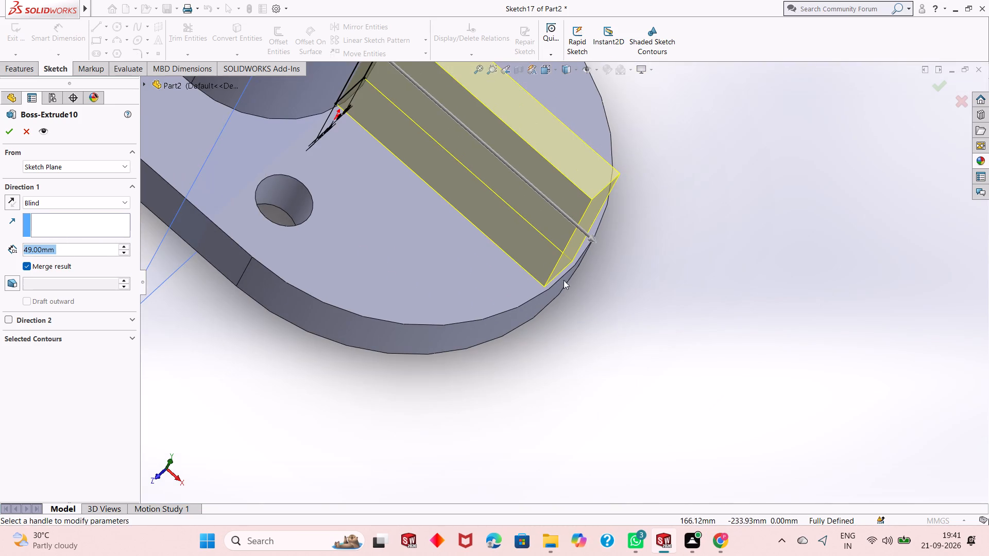
scroll(564, 280, "down", 5)
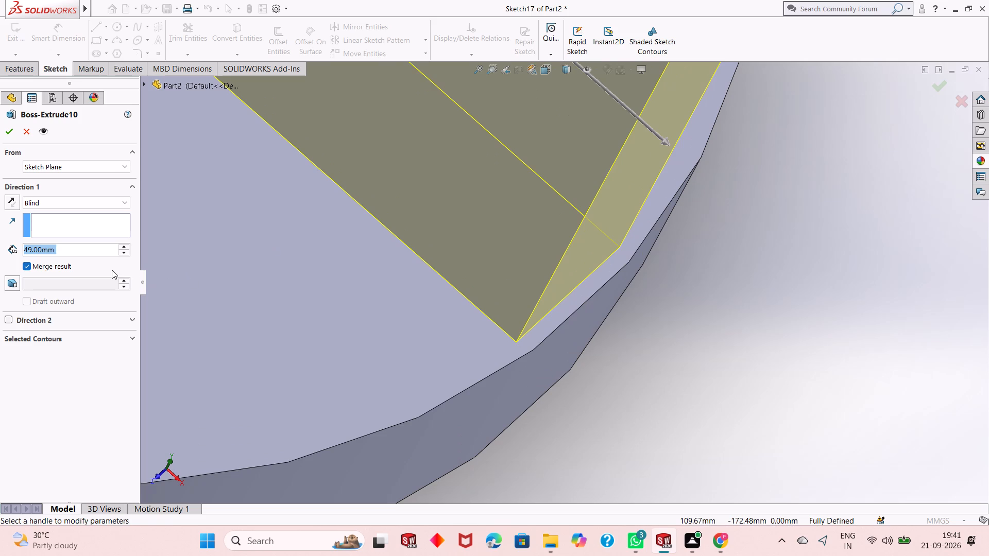
type("49.5")
key("Return")
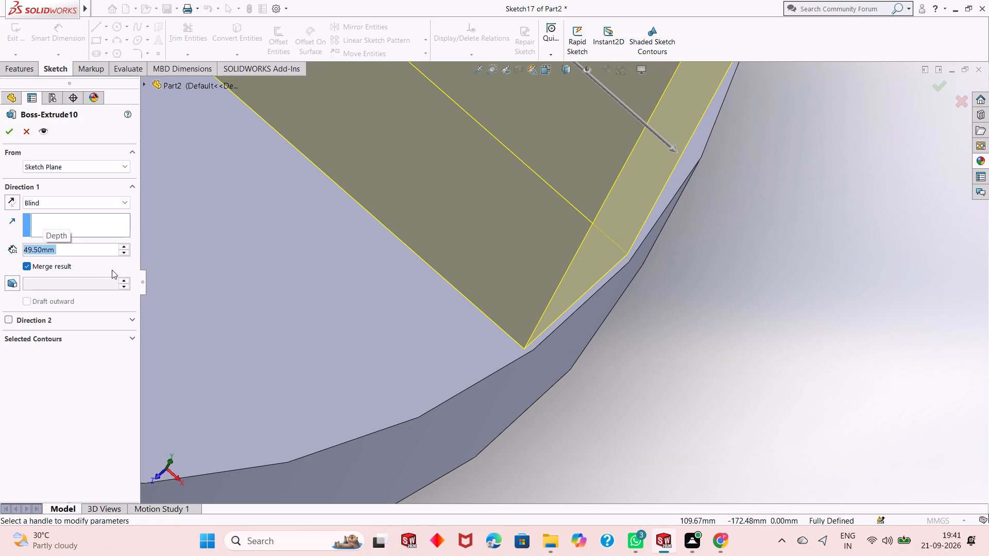
type("50")
key("Return")
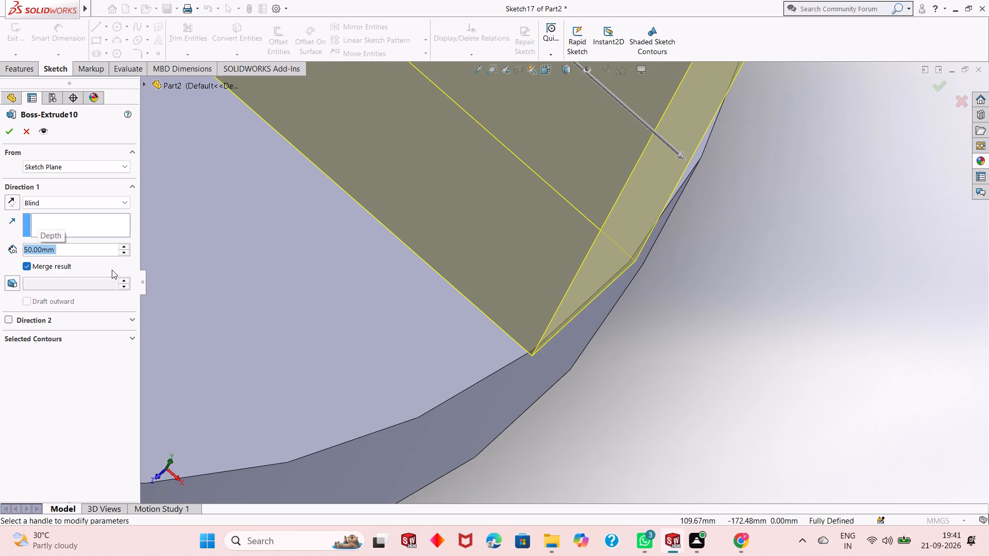
left_click(8, 129)
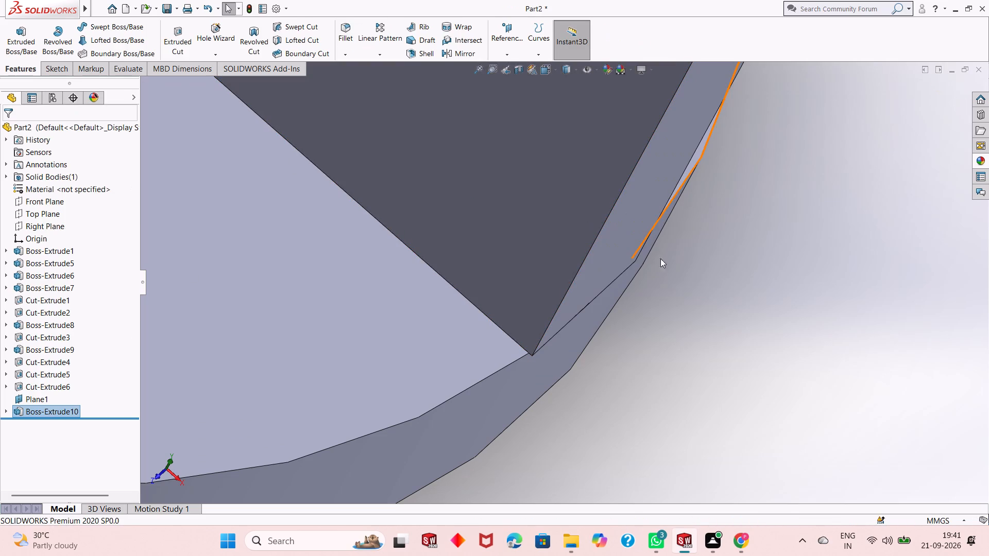
Examine how the rib's outer end meets the base plate's rounded edge.
key("Escape")
scroll(624, 305, "up", 2)
middle_click_drag(618, 323, 592, 267)
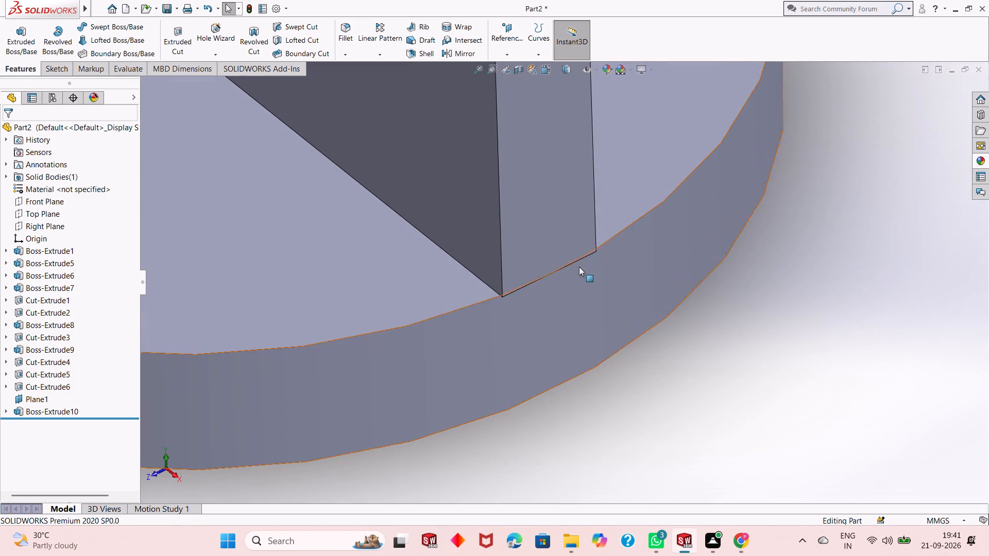
scroll(567, 285, "down", 6)
middle_click_drag(558, 276, 575, 252)
scroll(522, 280, "up", 5)
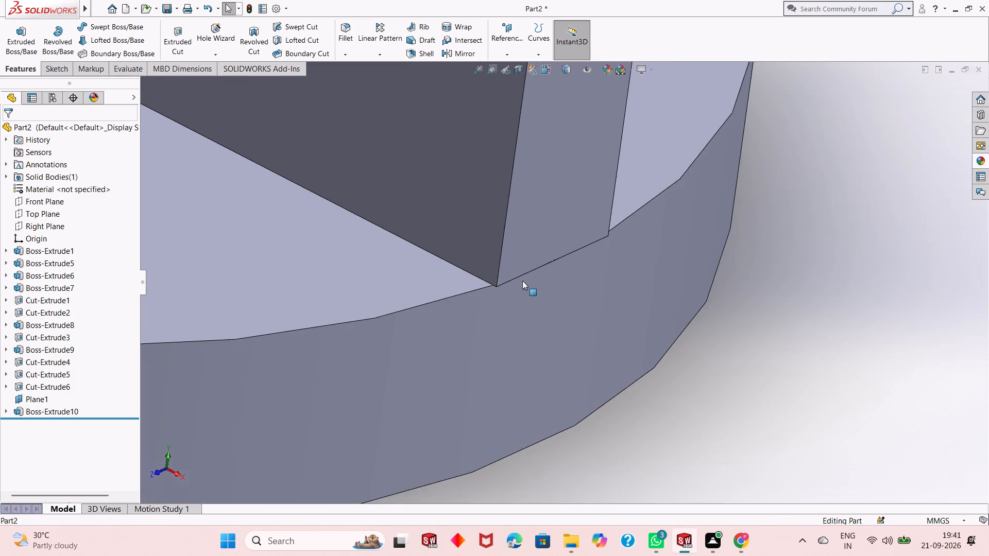
scroll(522, 281, "up", 10)
scroll(575, 148, "down", 2)
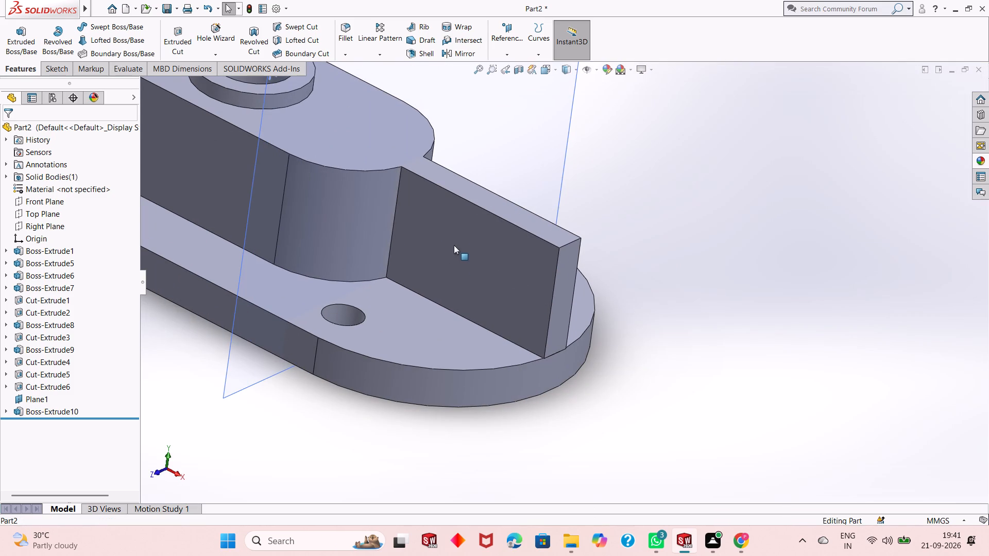
Hide the reference plane Plane1.
right_click(497, 97)
left_click(536, 86)
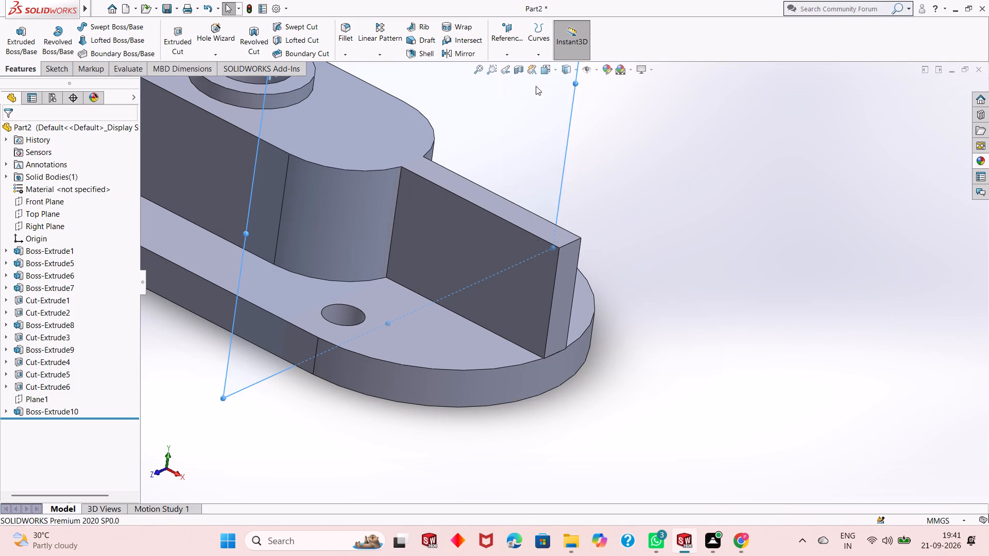
Sketch a diagonal line on the rib's side face from its upper corner at the block to its lower outer corner.
left_click(48, 62)
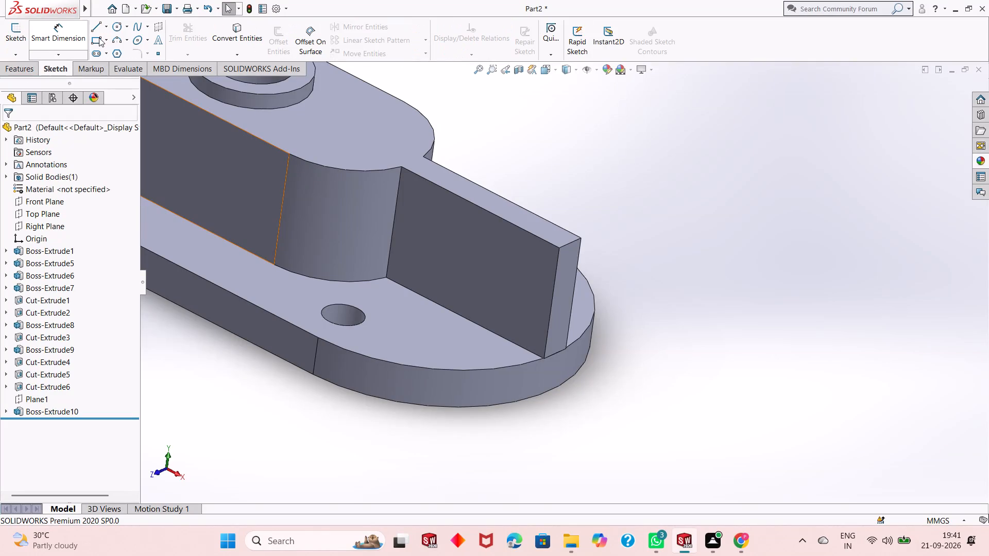
left_click(99, 30)
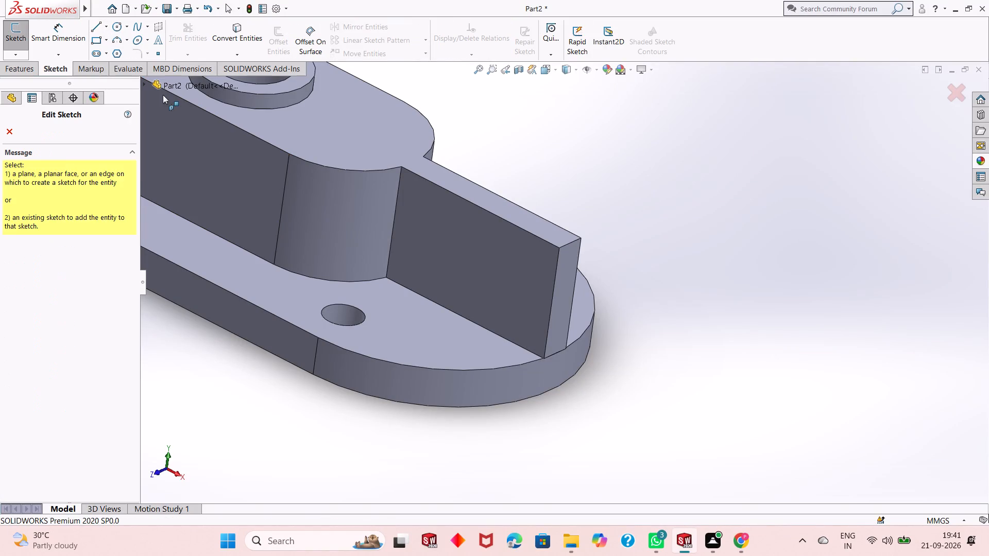
left_click(498, 236)
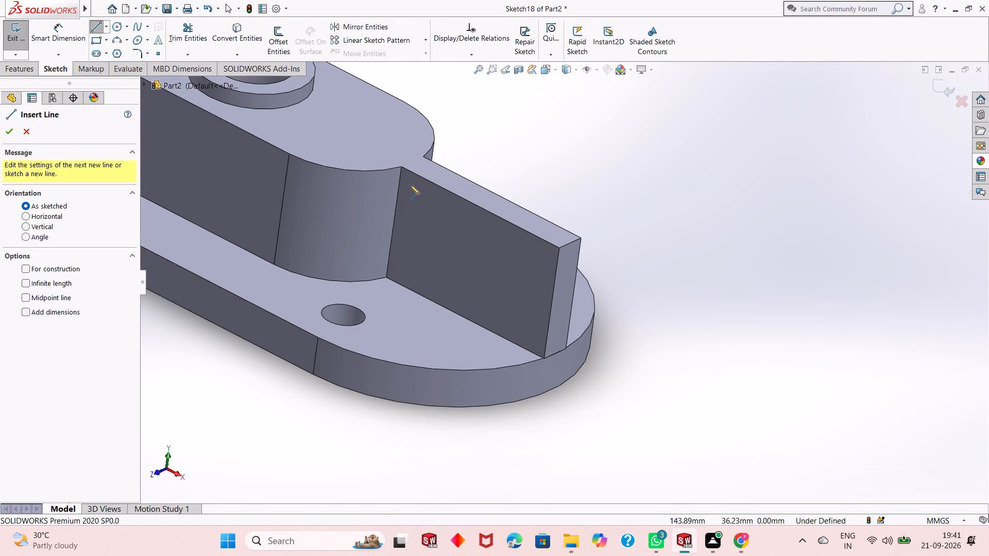
left_click(402, 165)
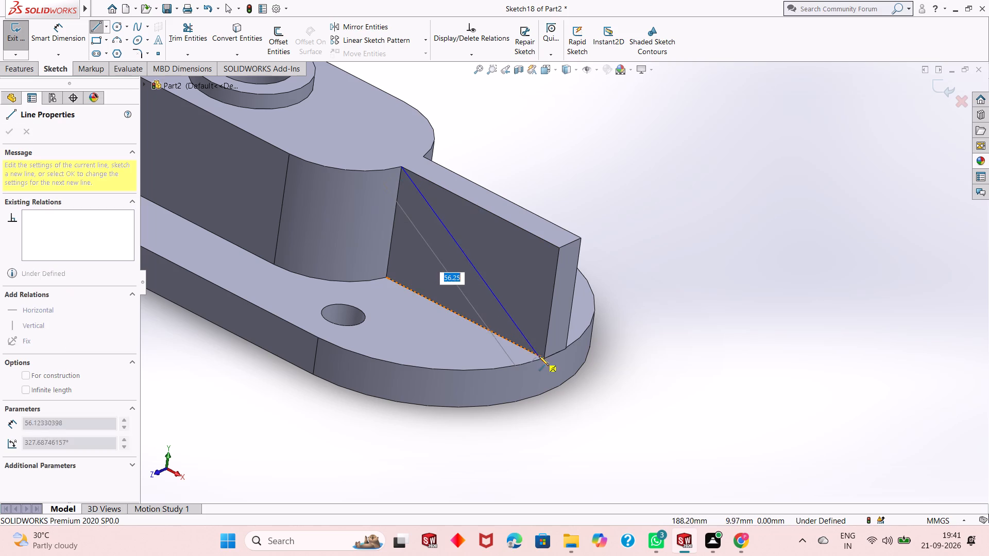
left_click(544, 358)
key("Escape")
key("Escape")
key("Escape")
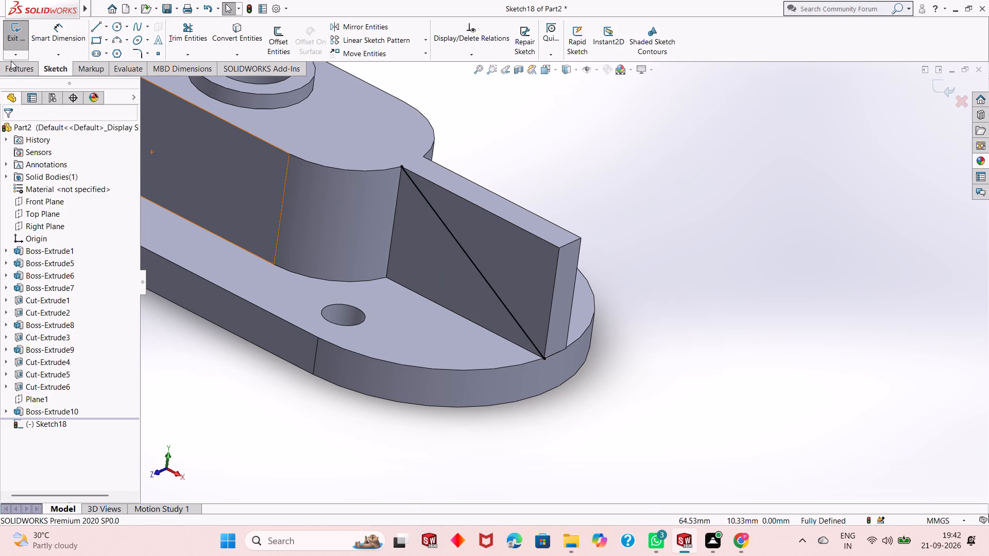
Extrude-cut the rib's upper outer half along the diagonal line, using a blind depth of 49.8 mm.
left_click(14, 72)
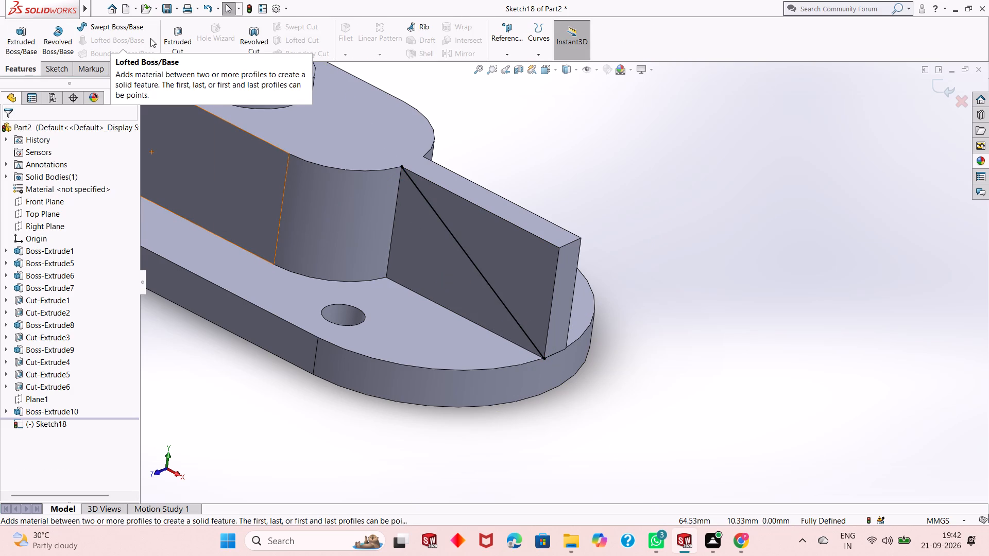
left_click(167, 39)
left_click(6, 126)
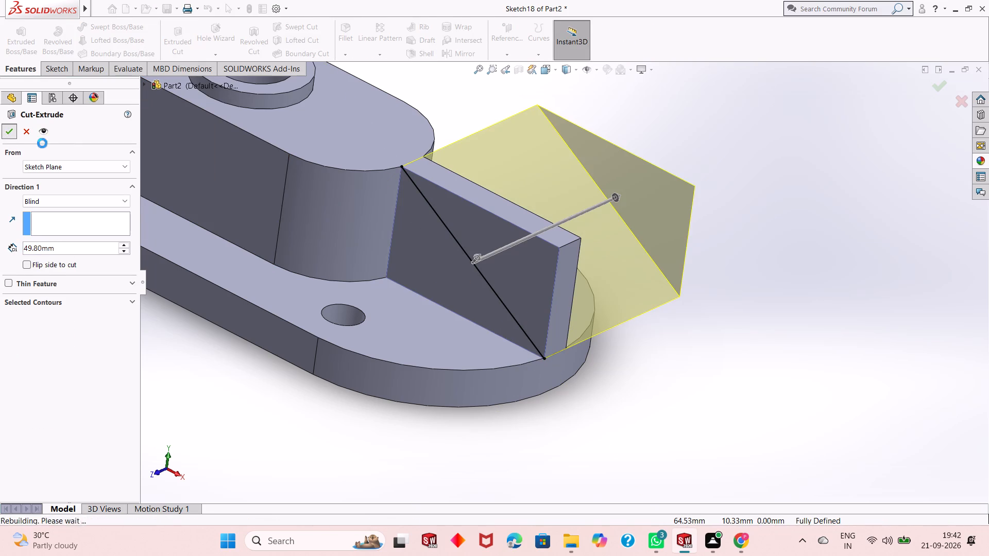
key("Escape")
Examine the sloped rib and the whole part from several angles.
middle_click_drag(610, 371, 621, 334)
scroll(617, 344, "up", 1)
scroll(496, 315, "up", 5)
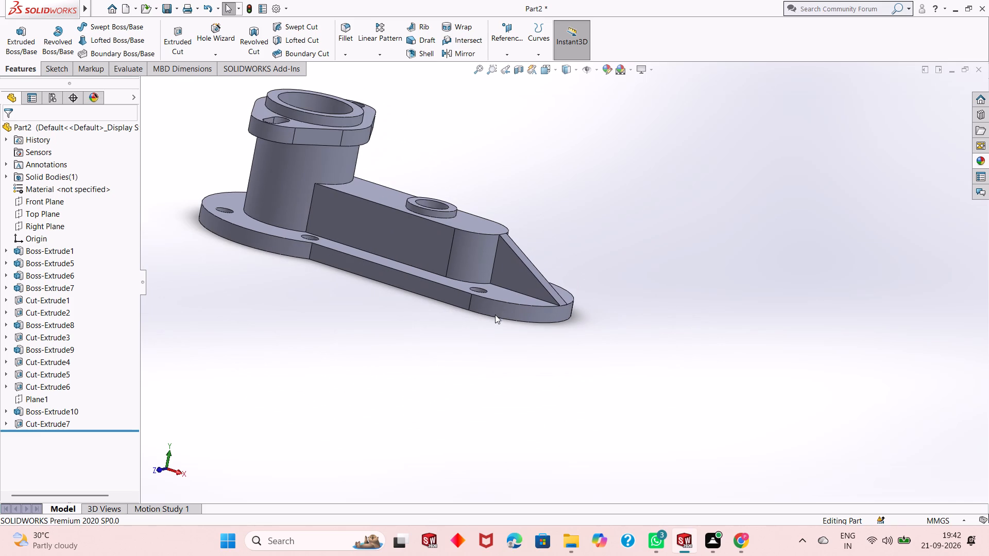
middle_click_drag(552, 253, 568, 252)
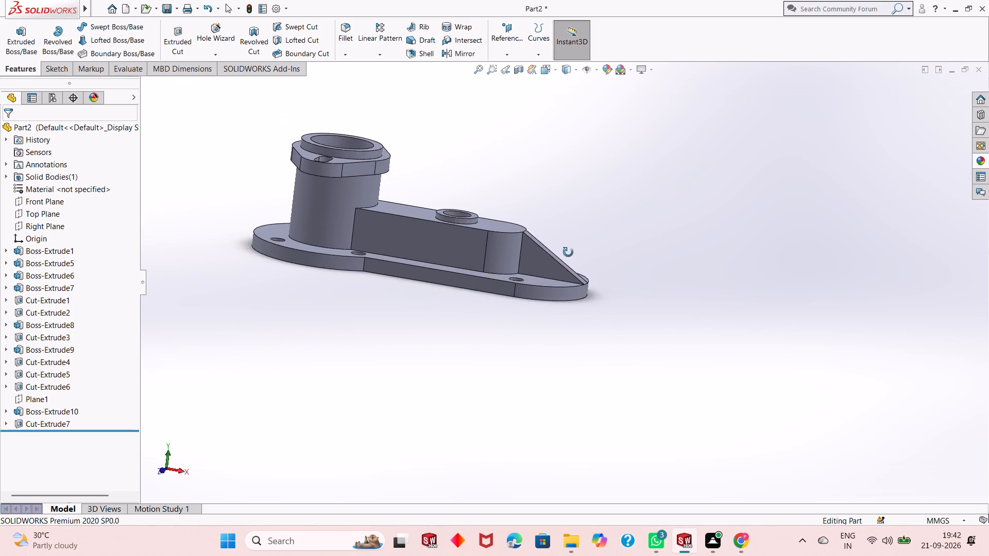
middle_click_drag(568, 252, 568, 254)
scroll(451, 215, "down", 3)
middle_click_drag(466, 272, 468, 276)
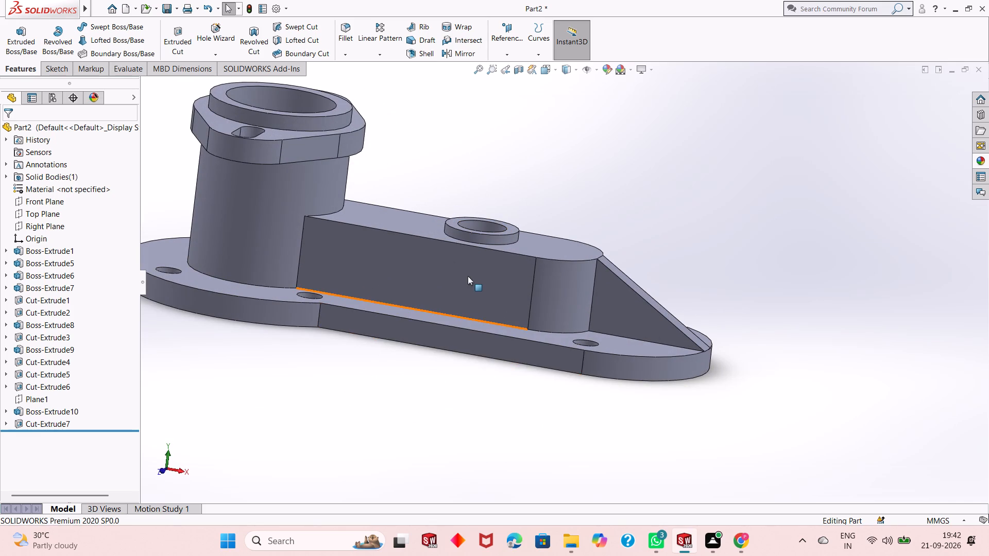
middle_click_drag(468, 276, 471, 344)
scroll(458, 330, "up", 2)
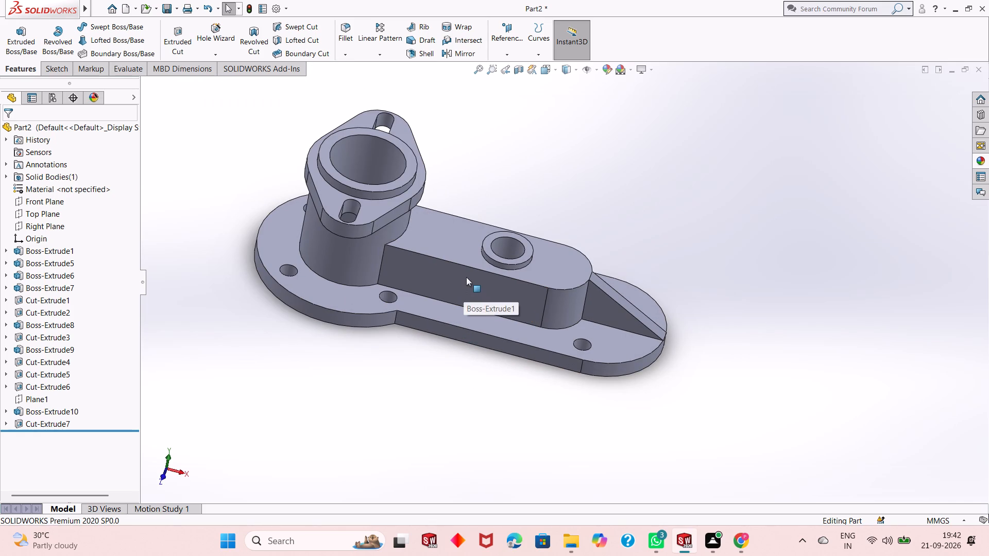
scroll(471, 276, "up", 2)
scroll(486, 305, "down", 2)
scroll(486, 305, "up", 3)
scroll(480, 225, "down", 3)
scroll(498, 240, "up", 2)
scroll(586, 255, "down", 3)
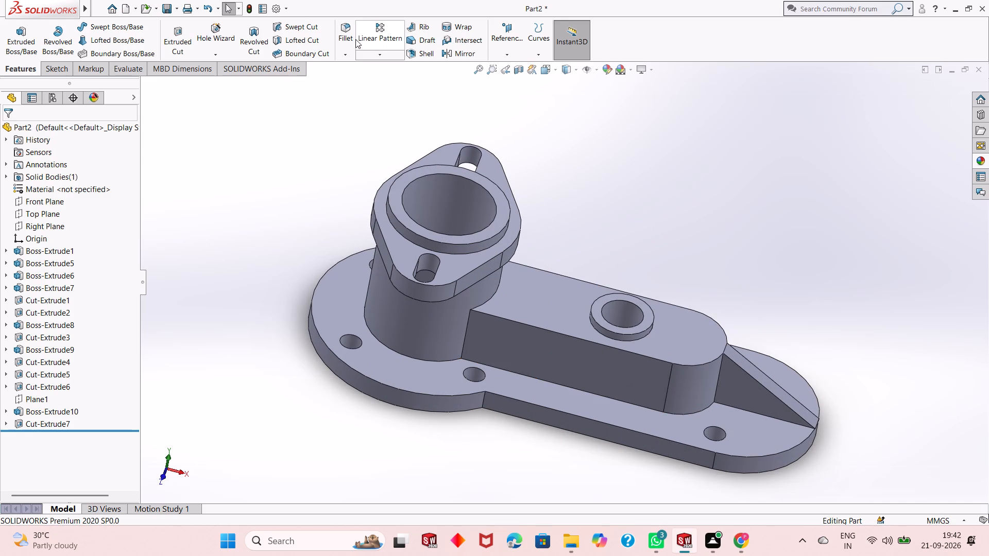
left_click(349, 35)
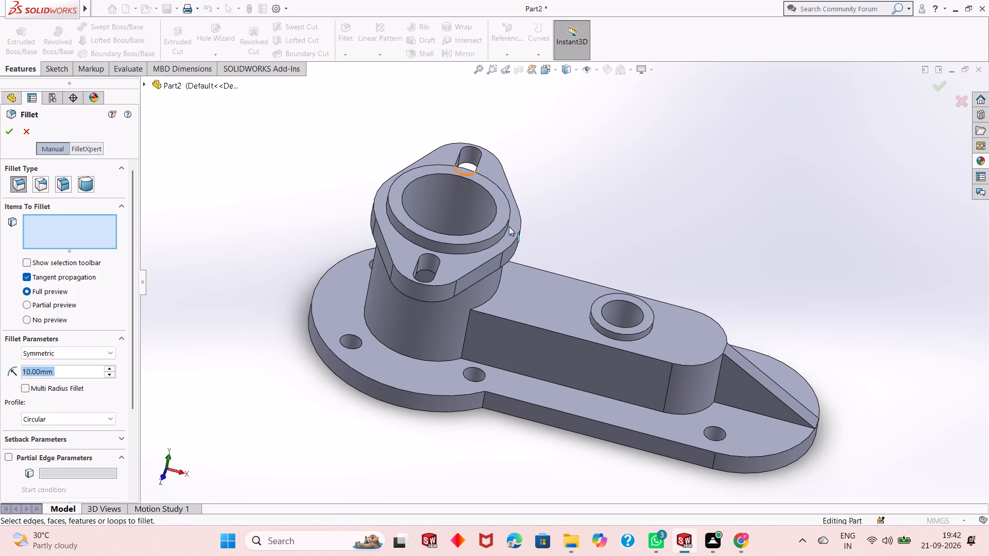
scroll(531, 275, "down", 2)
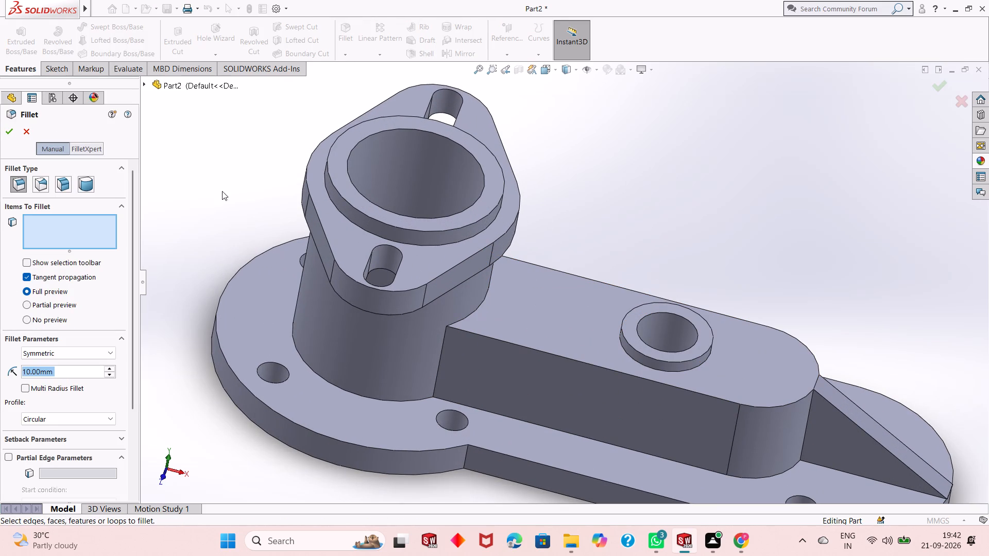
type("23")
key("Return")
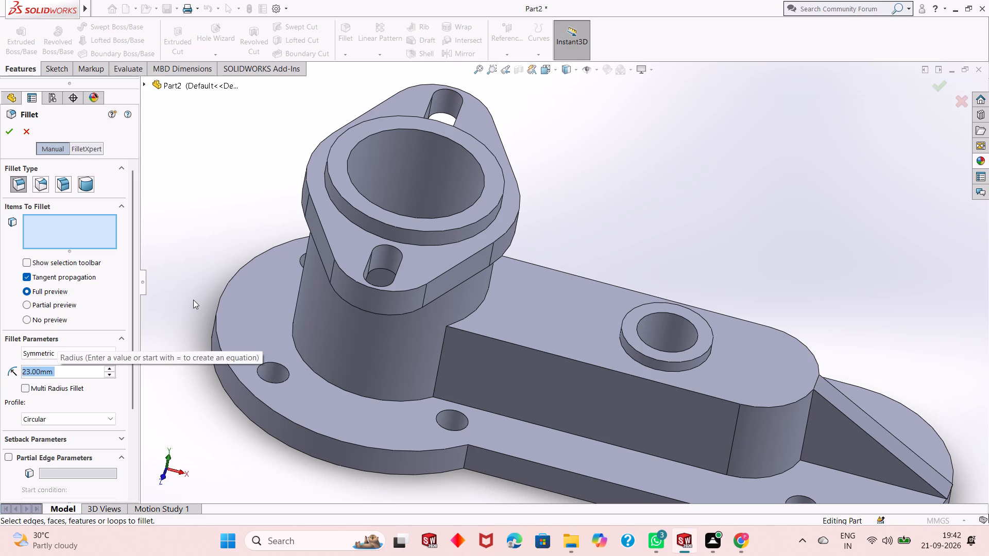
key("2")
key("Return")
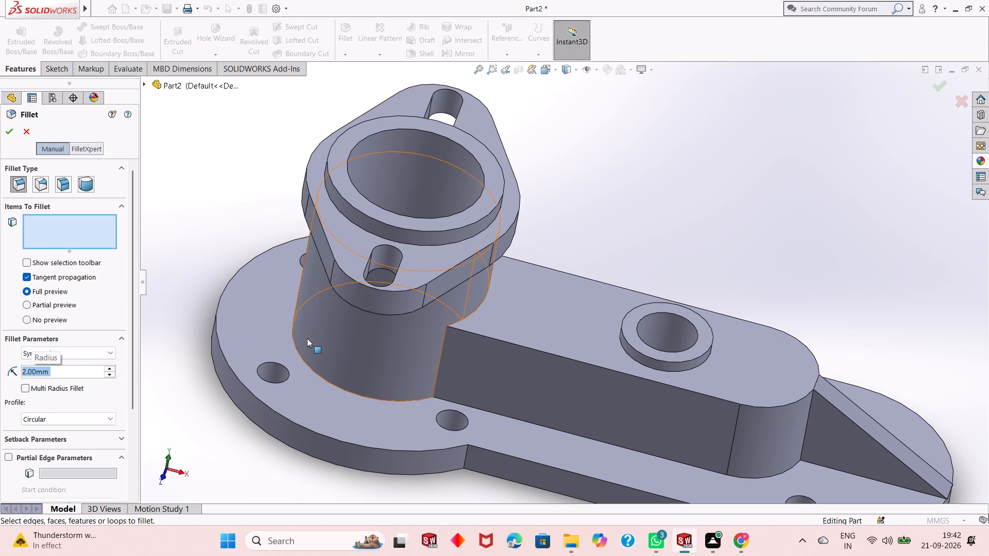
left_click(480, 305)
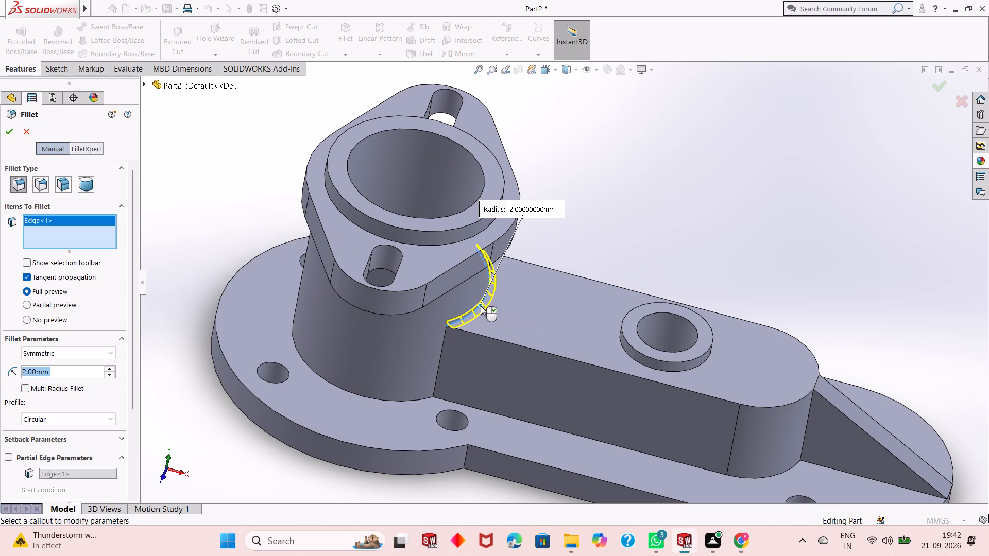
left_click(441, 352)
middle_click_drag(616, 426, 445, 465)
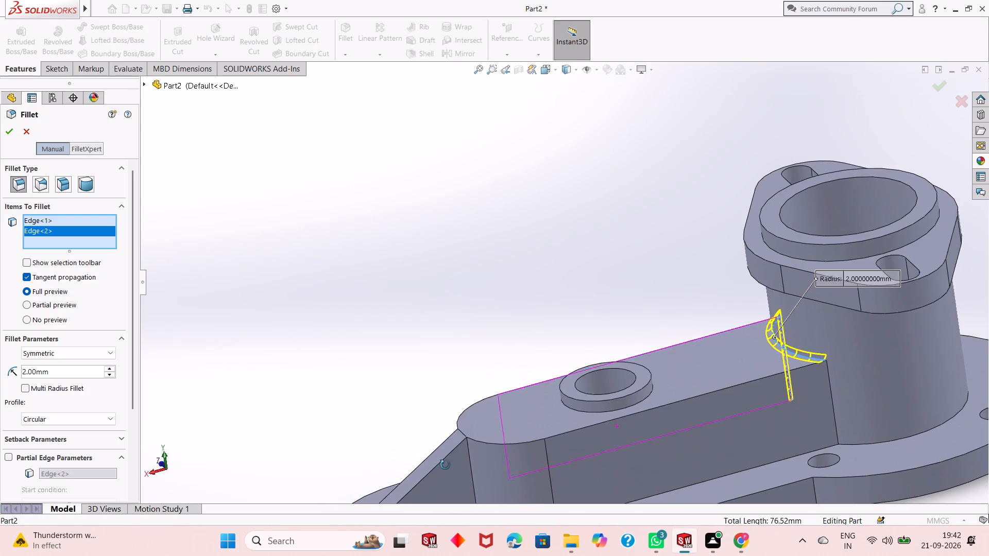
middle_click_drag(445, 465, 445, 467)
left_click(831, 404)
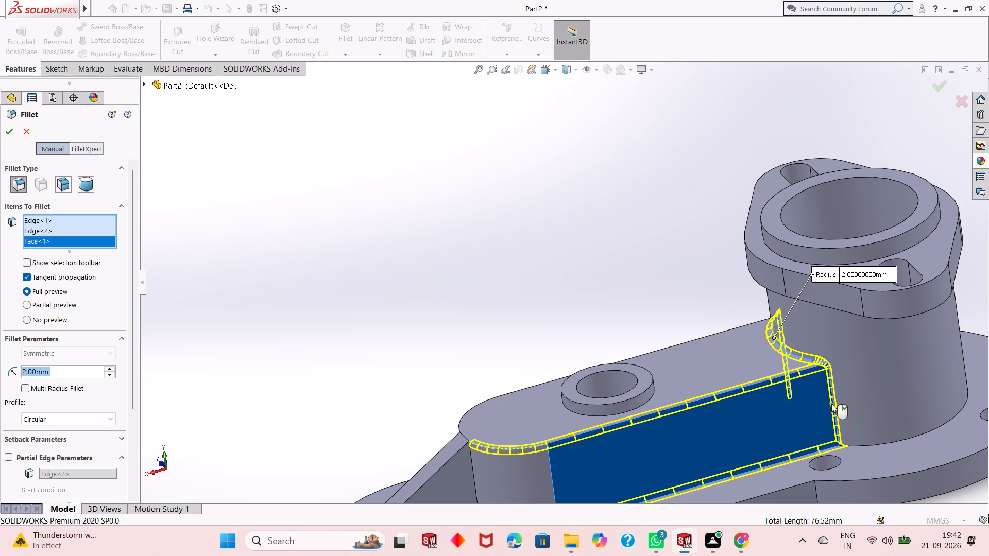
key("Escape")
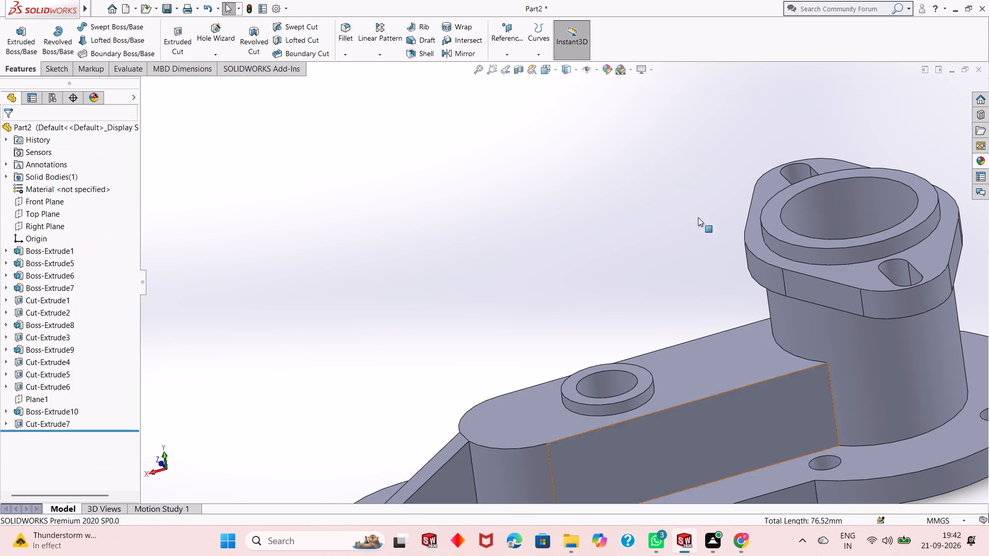
Fillet the three edges where the round-ended block meets the cylindrical boss with a 2 mm radius.
left_click(347, 34)
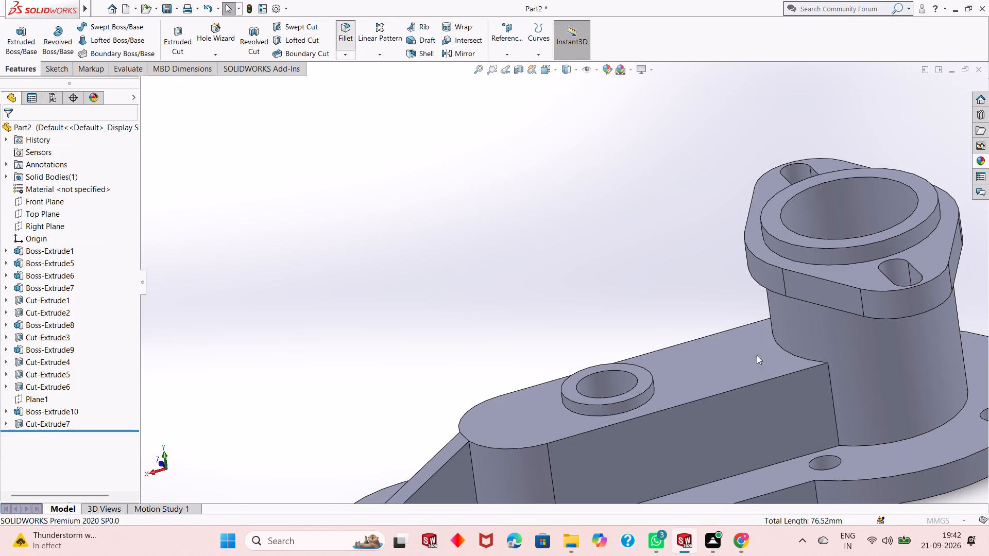
left_click(792, 354)
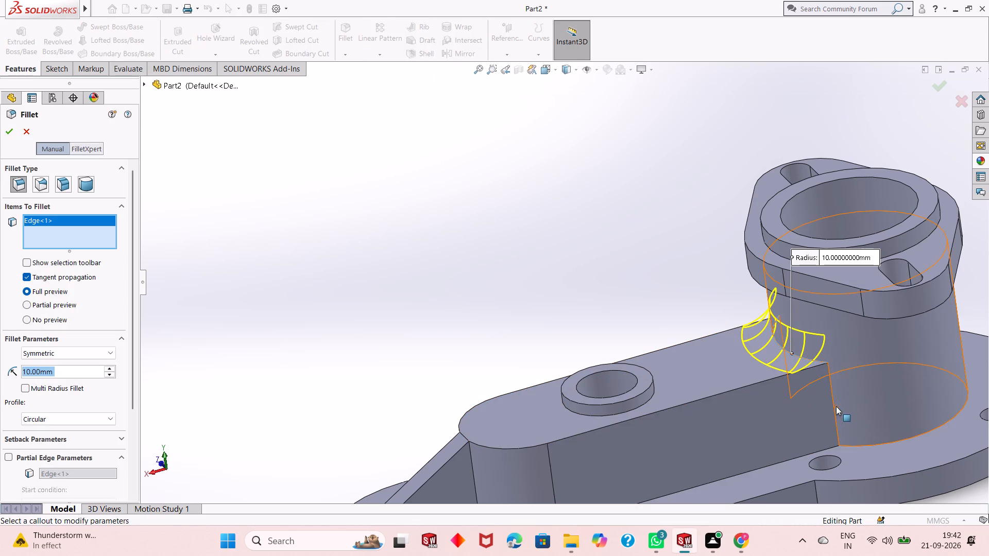
key("2")
key("Return")
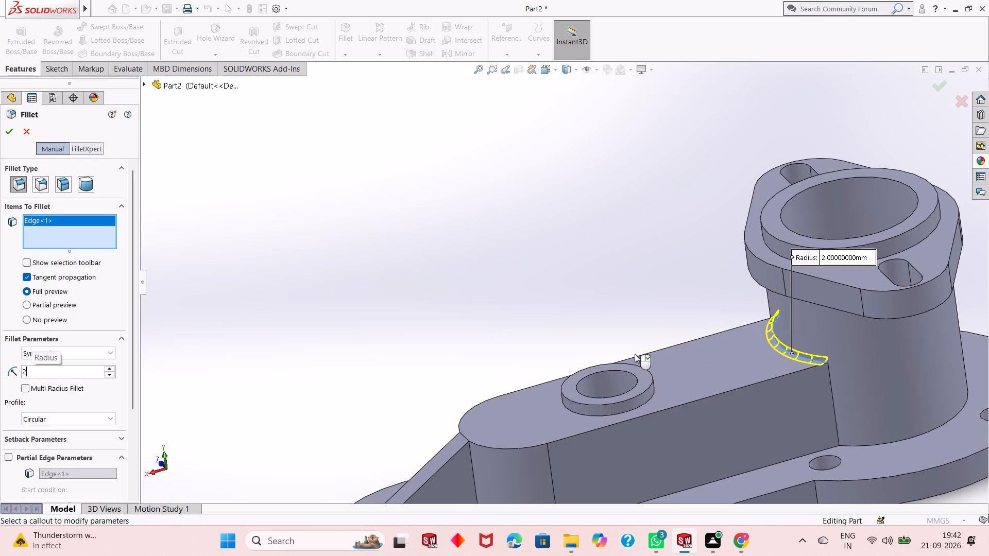
left_click(833, 411)
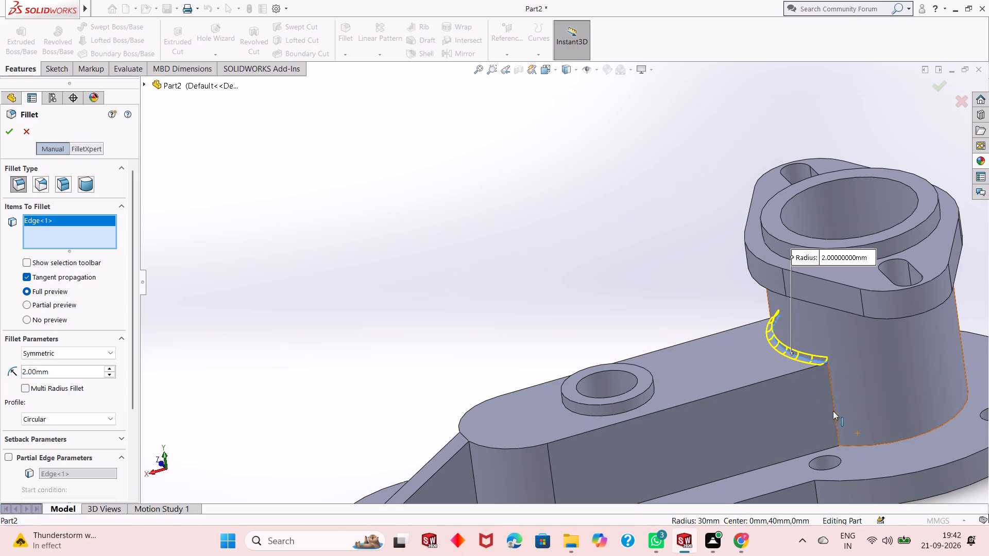
middle_click_drag(789, 415, 946, 464)
scroll(946, 464, "up", 1)
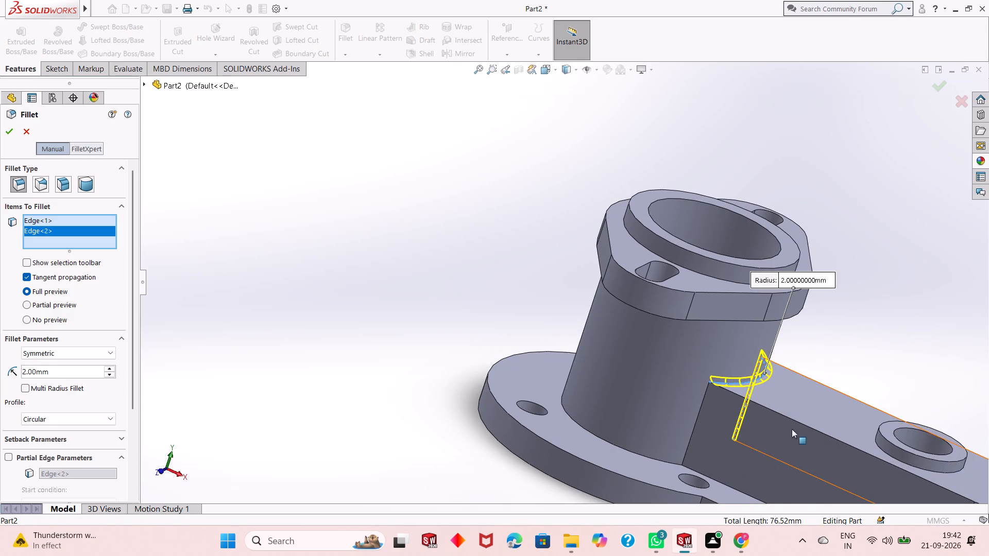
left_click(676, 391)
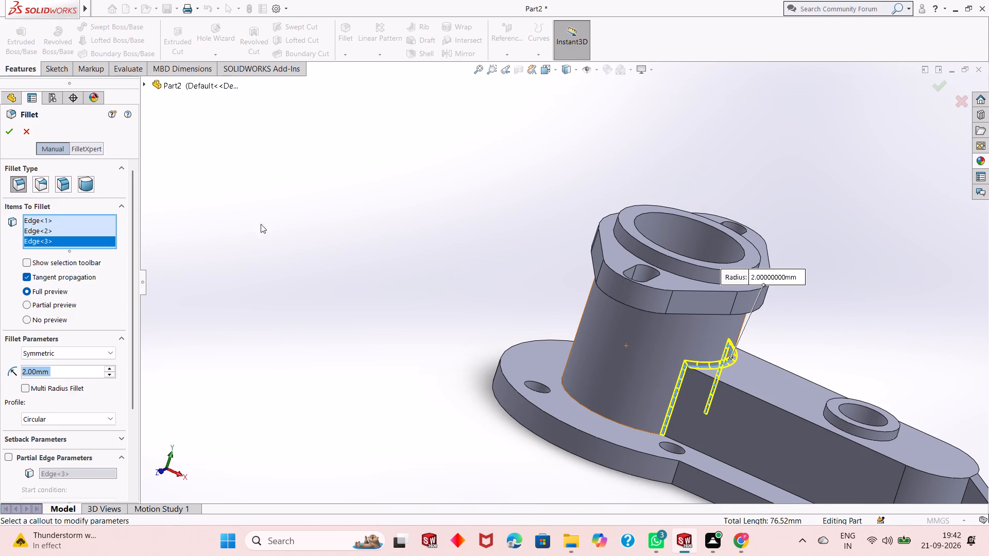
left_click(2, 132)
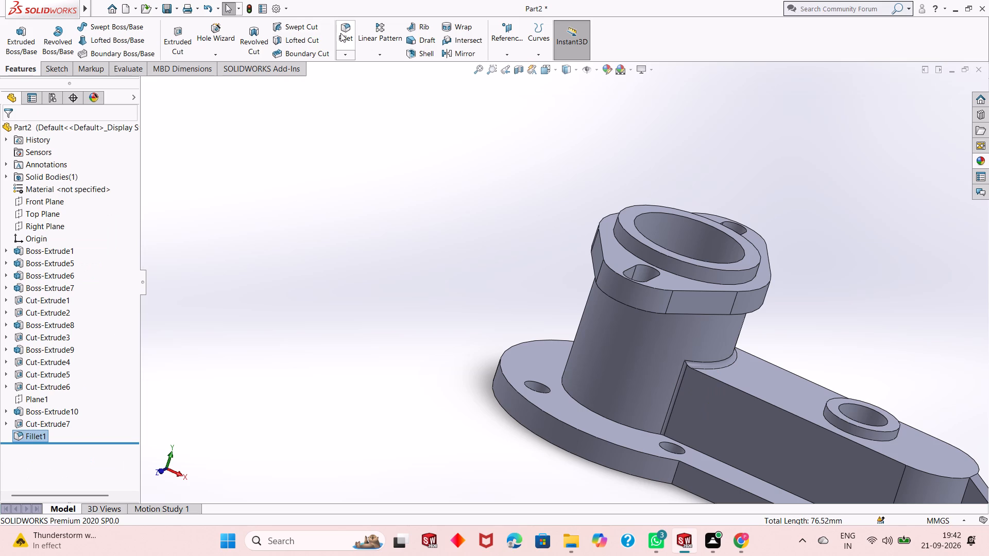
Fillet the edge loop where the boss and block meet the base plate with a 2 mm radius.
left_click(340, 33)
scroll(593, 380, "up", 2)
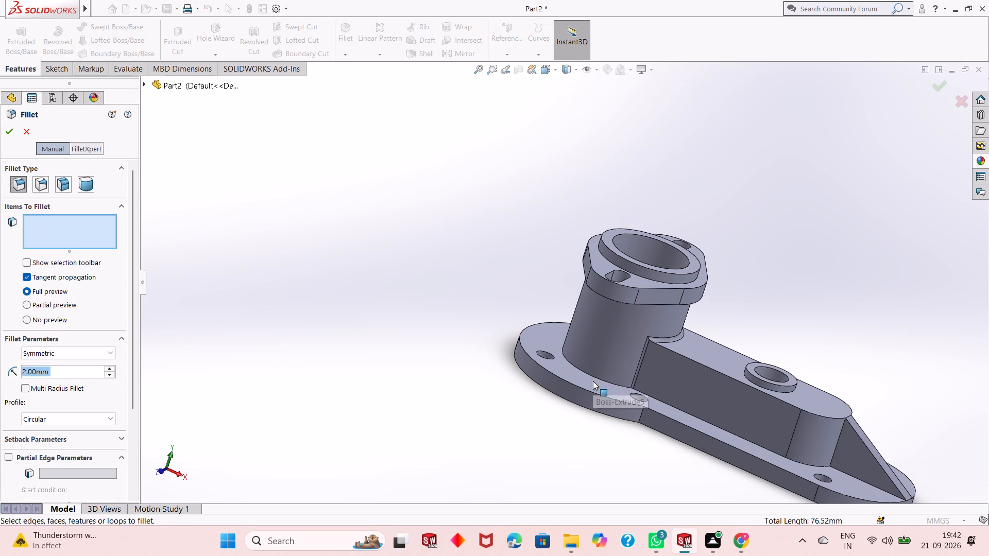
left_click(616, 385)
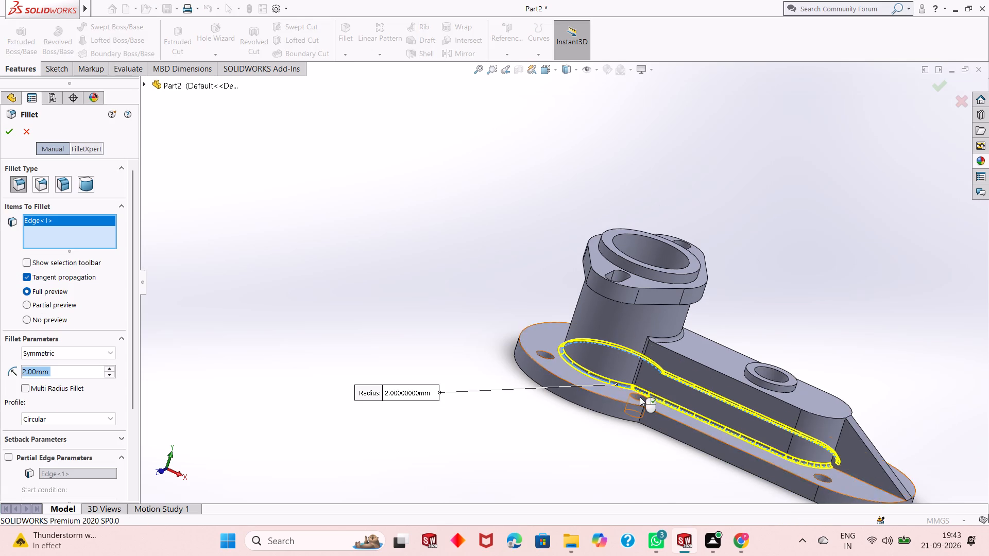
left_click(3, 130)
scroll(442, 350, "up", 2)
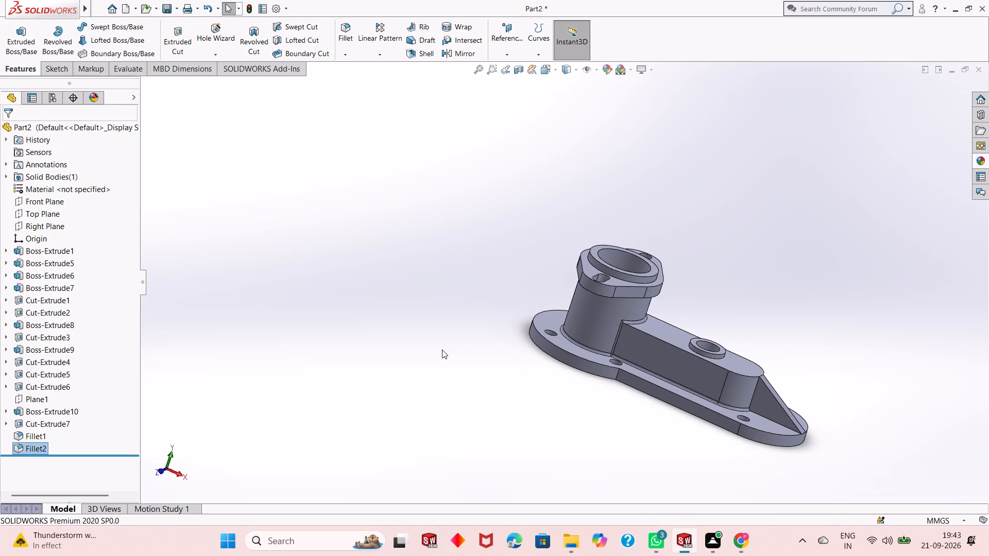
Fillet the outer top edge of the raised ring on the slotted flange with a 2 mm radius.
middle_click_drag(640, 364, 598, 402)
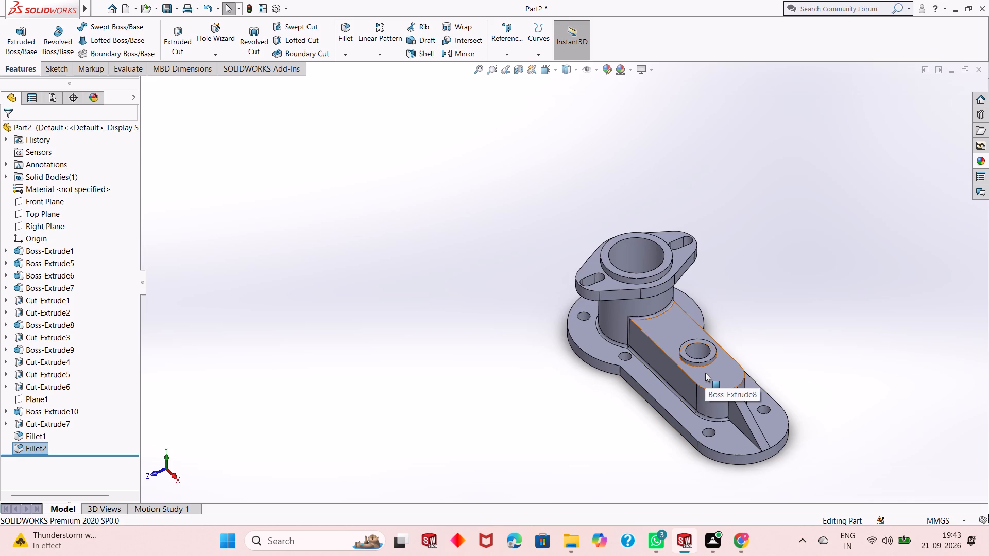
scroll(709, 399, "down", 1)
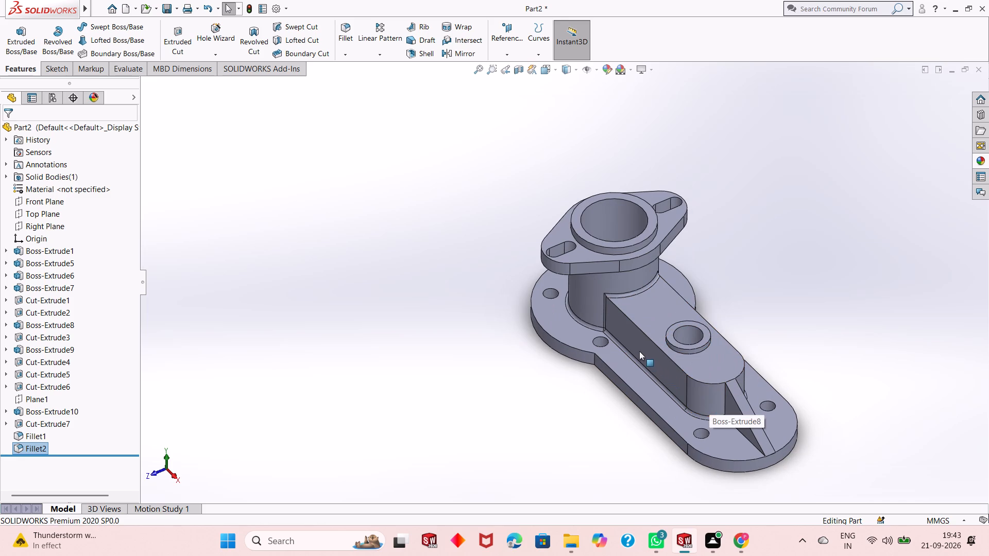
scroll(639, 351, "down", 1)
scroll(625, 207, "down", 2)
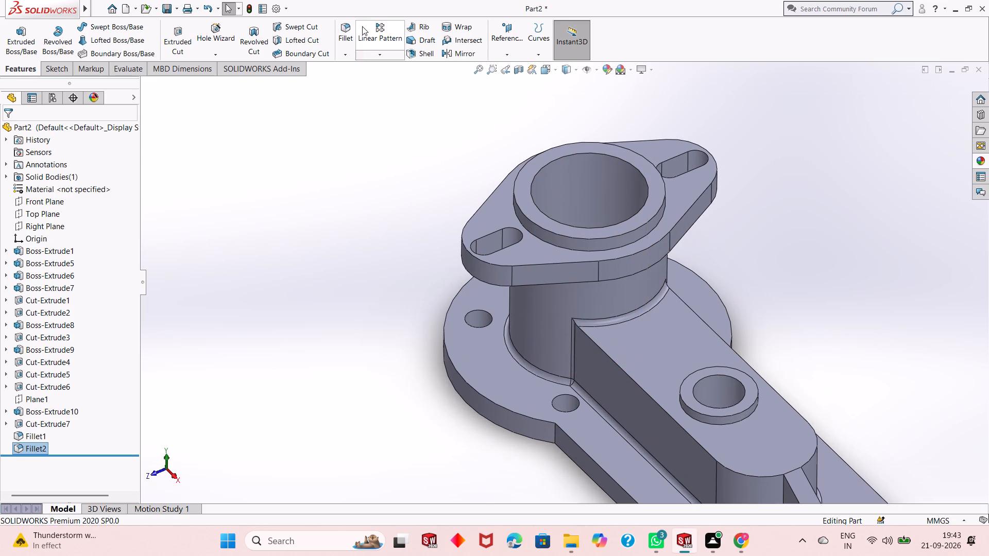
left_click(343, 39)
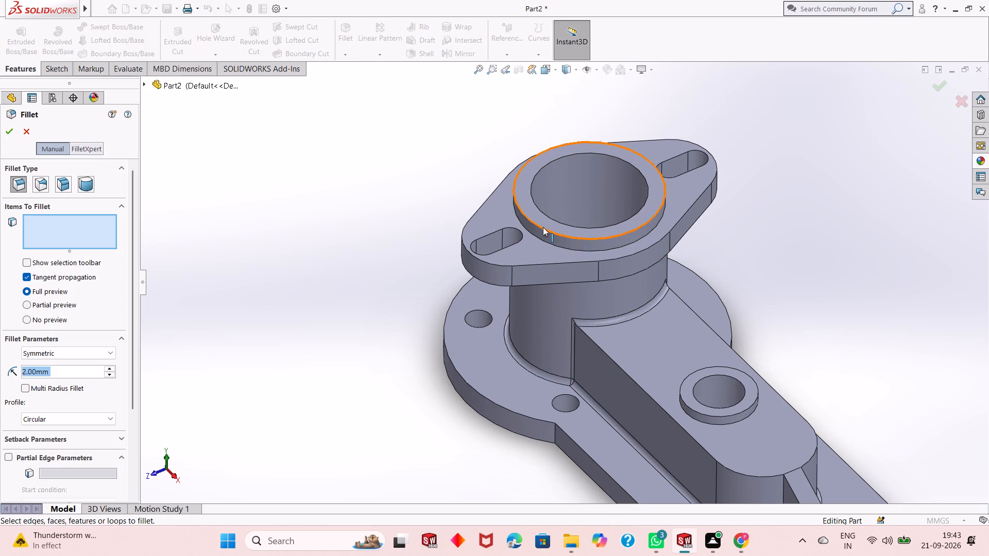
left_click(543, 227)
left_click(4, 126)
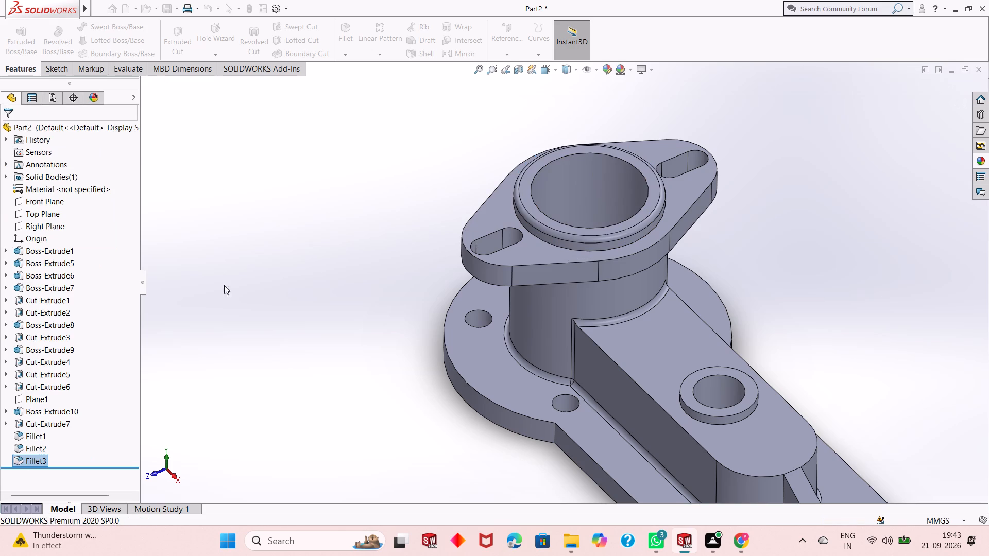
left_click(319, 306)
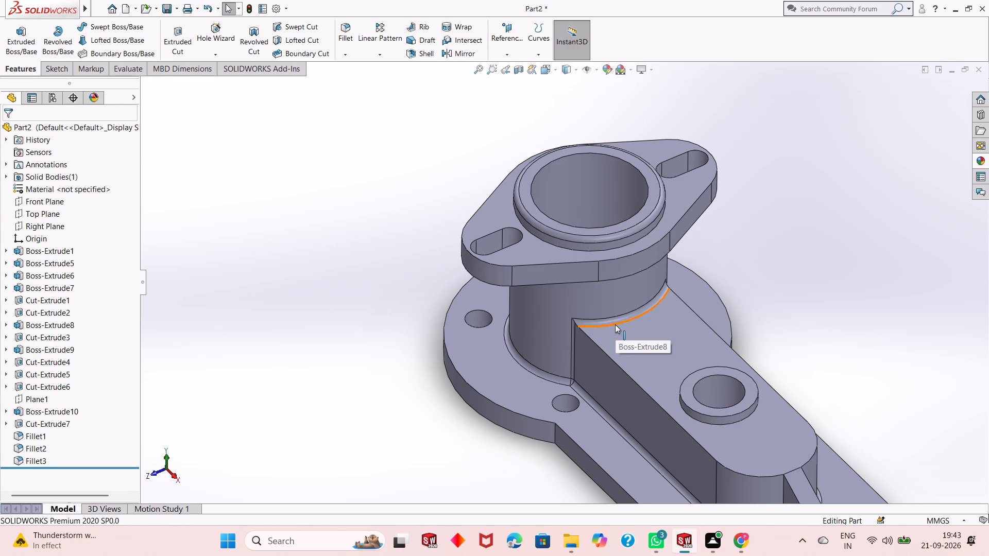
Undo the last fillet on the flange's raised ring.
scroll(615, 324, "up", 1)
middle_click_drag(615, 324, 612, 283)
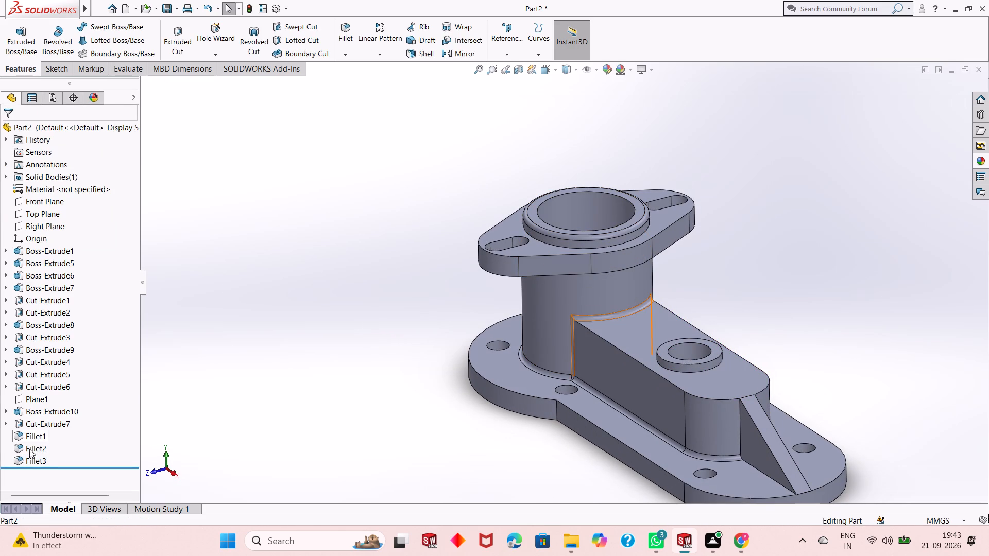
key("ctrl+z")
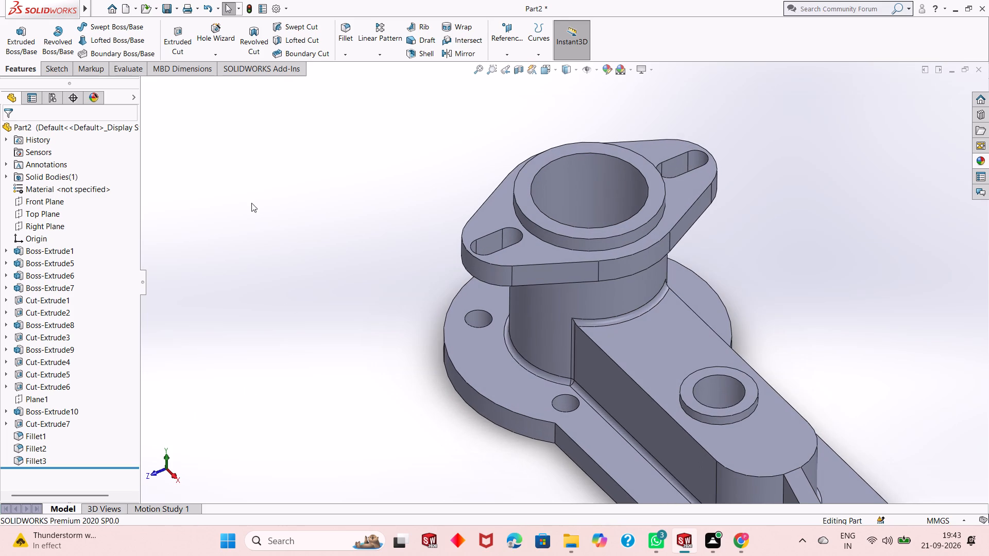
Fillet the edge where the small ring meets the block's top face with a 2 mm radius.
left_click(344, 33)
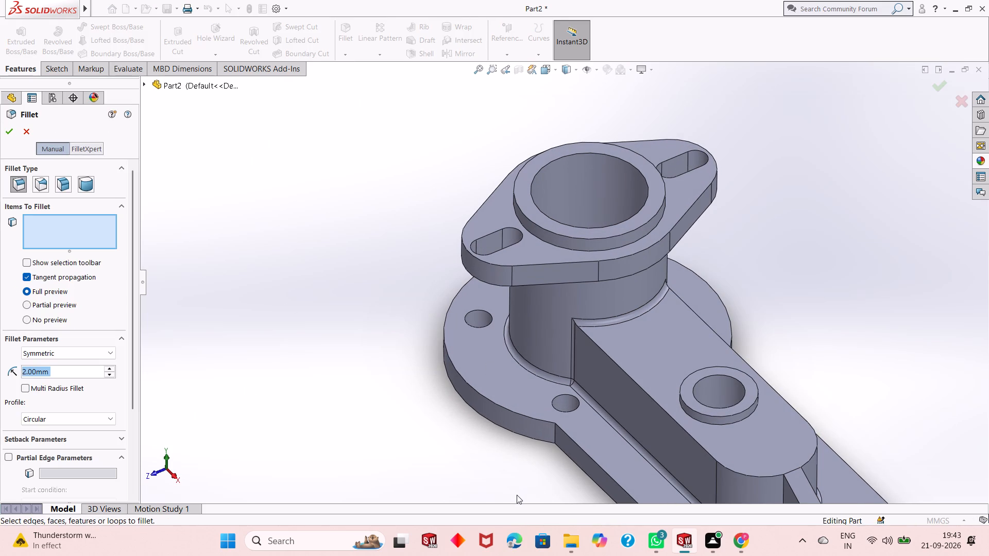
scroll(624, 349, "up", 1)
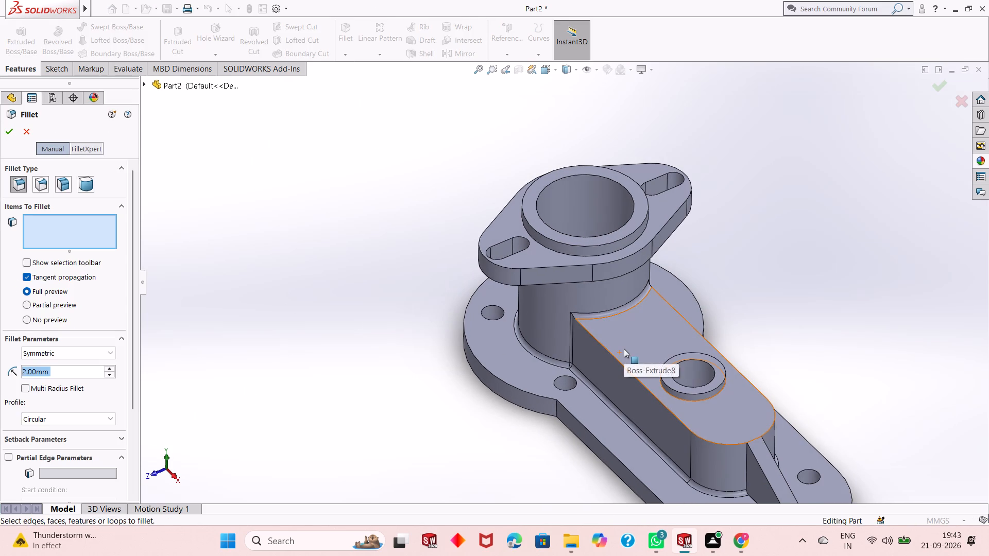
left_click(701, 400)
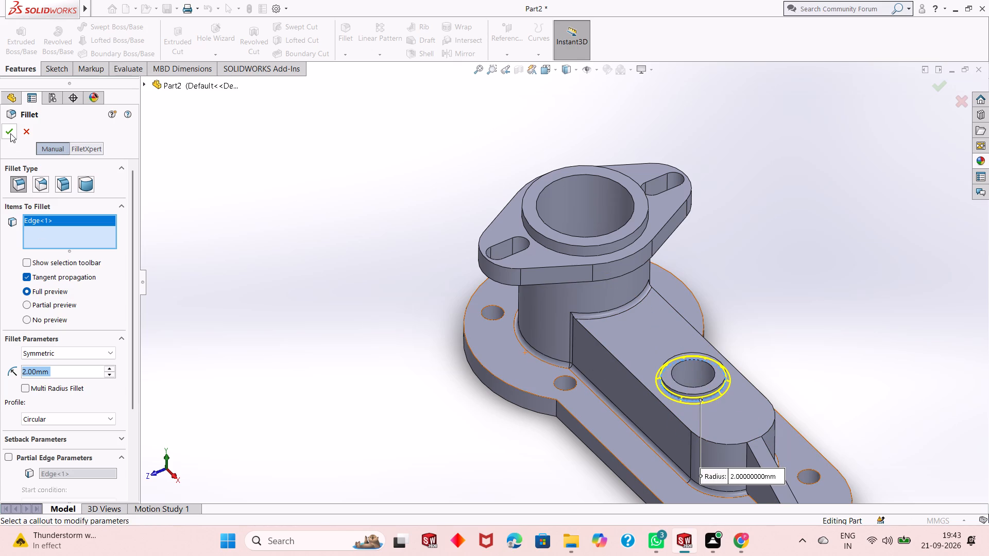
left_click(10, 133)
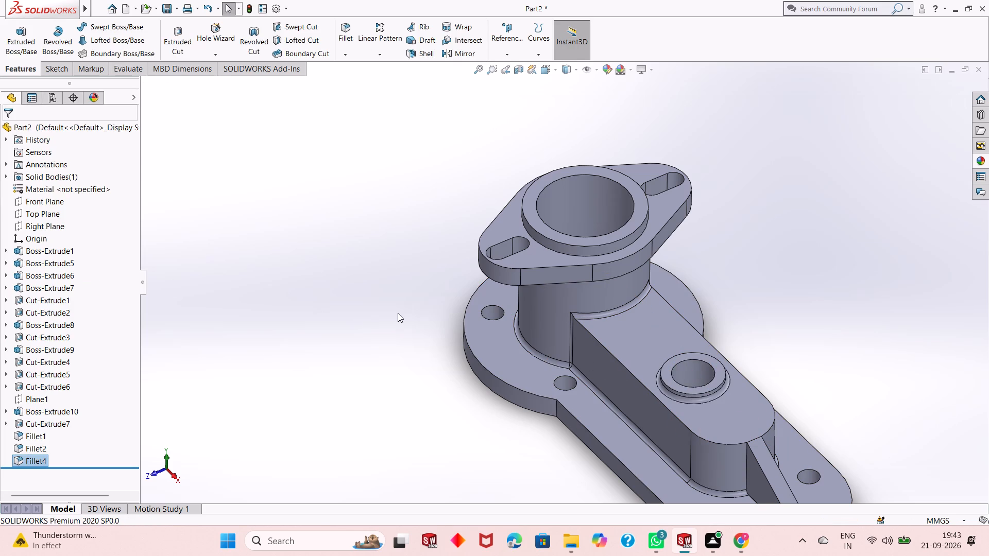
Fillet the outer top edge of the raised ring on the slotted flange with a 1 mm radius.
scroll(635, 403, "down", 1)
scroll(635, 403, "up", 2)
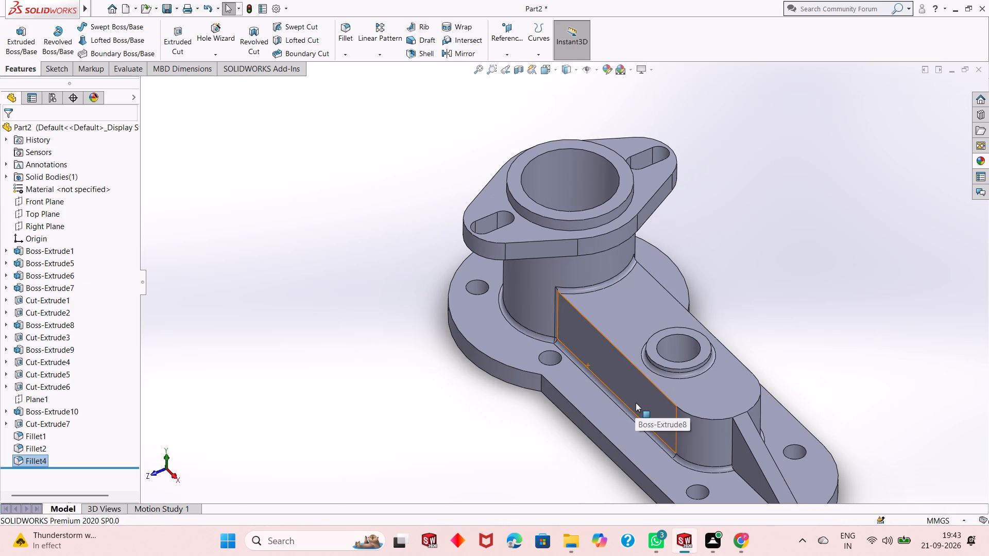
scroll(636, 403, "down", 1)
scroll(636, 403, "up", 1)
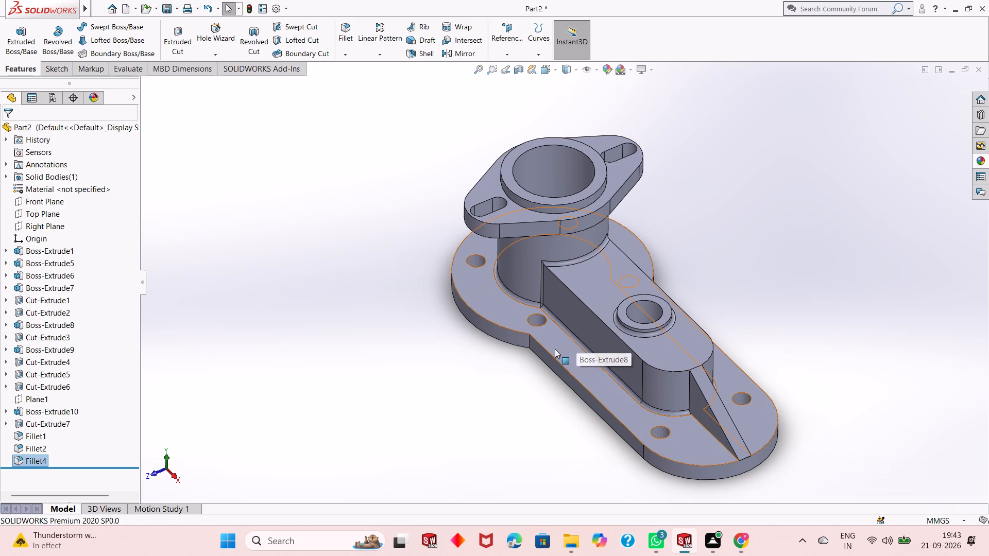
left_click(348, 45)
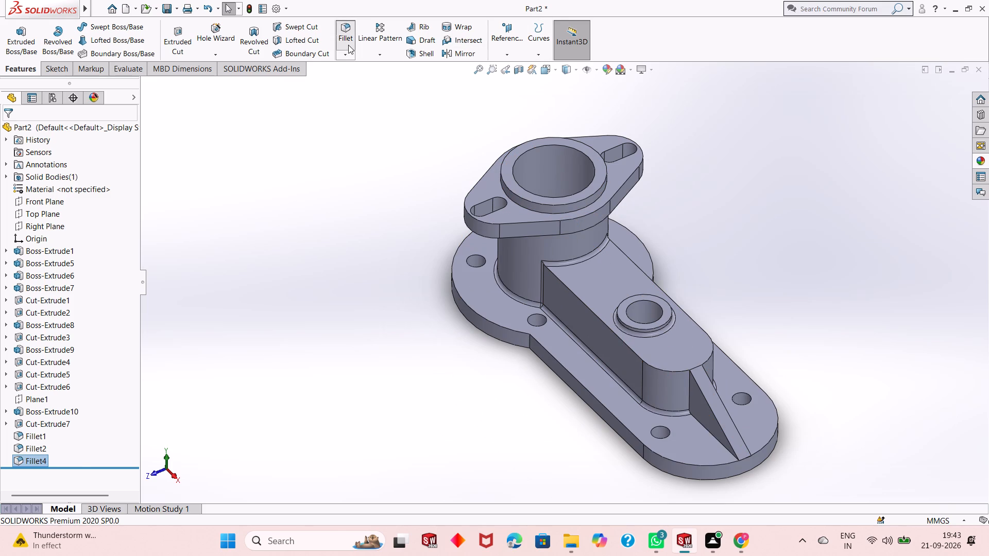
key("1")
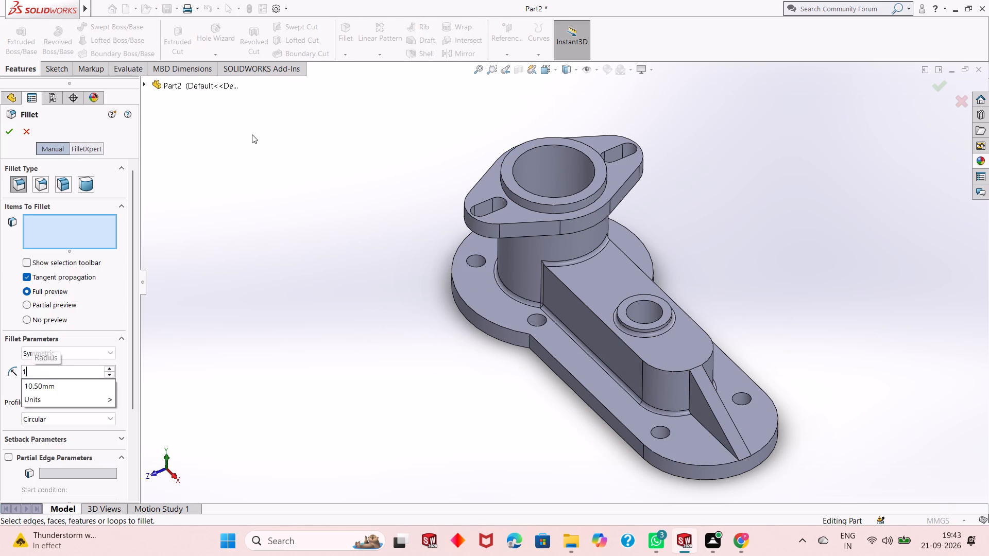
key("Return")
left_click(507, 187)
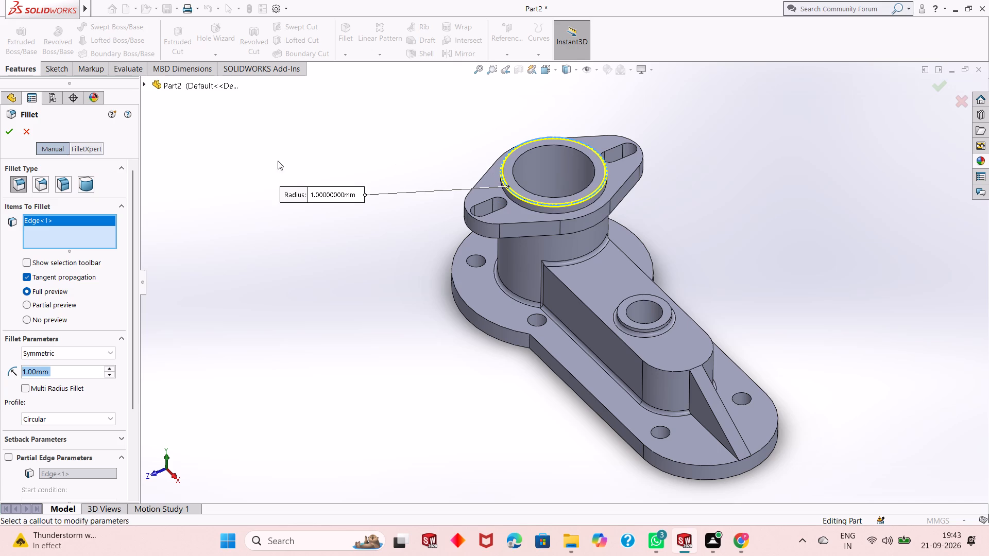
left_click(5, 135)
left_click(282, 217)
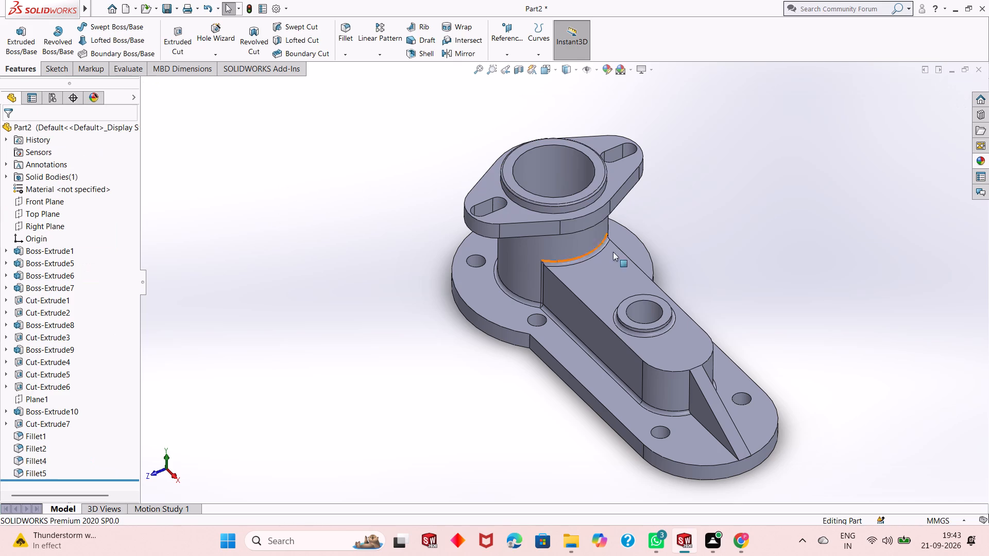
Examine the filleted edges and the whole part from several angles.
scroll(642, 197, "down", 3)
scroll(622, 311, "up", 2)
middle_click_drag(575, 322, 595, 219)
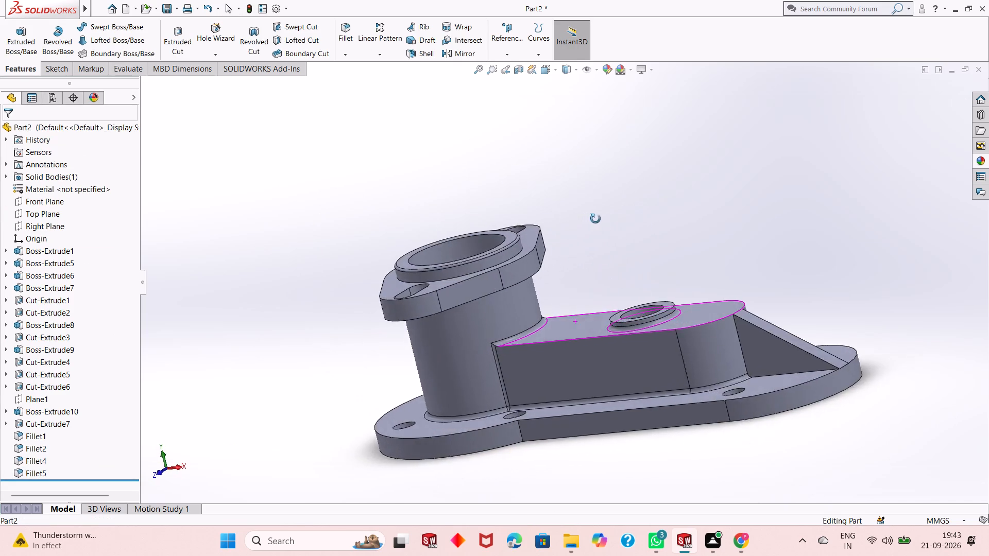
middle_click_drag(595, 219, 612, 309)
scroll(570, 396, "up", 1)
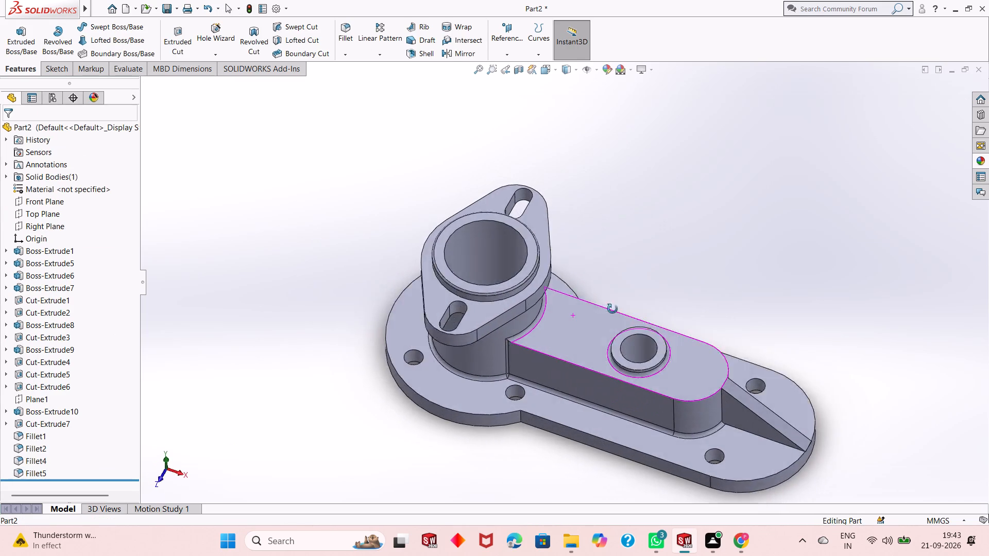
middle_click_drag(612, 309, 634, 280)
middle_click_drag(735, 398, 702, 422)
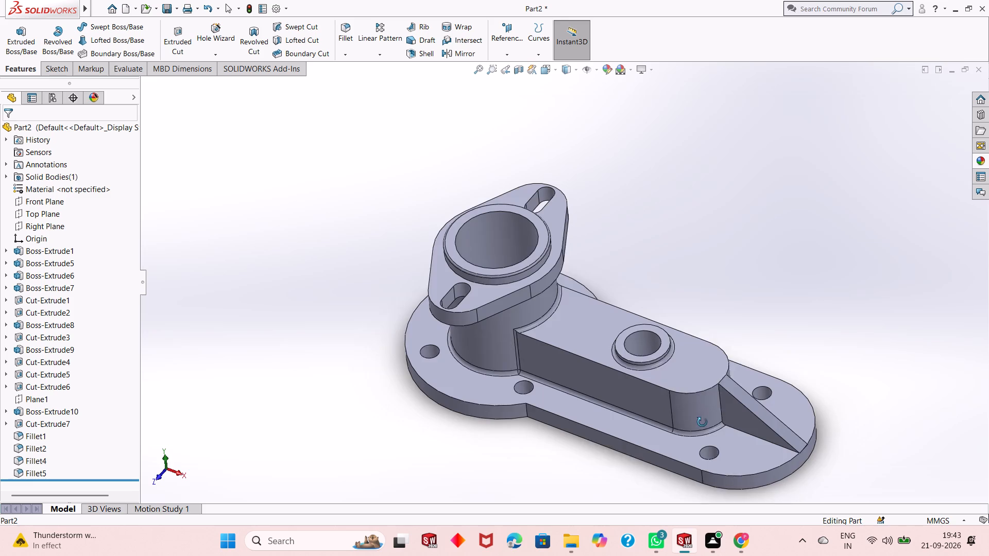
middle_click_drag(702, 422, 706, 431)
scroll(710, 435, "up", 1)
Open the colour settings for the whole part and try the cyan and teal swatches of the standard palette.
left_click(605, 73)
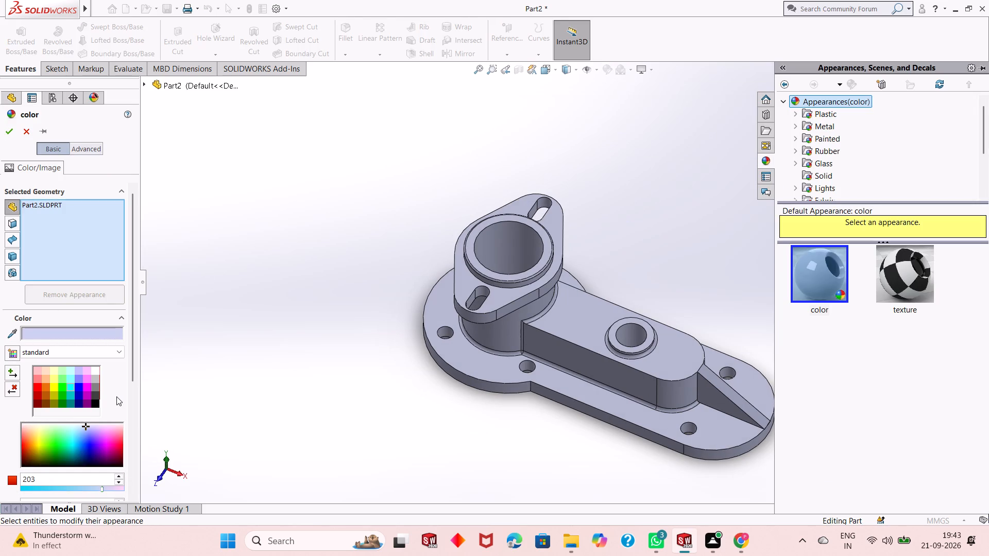
left_click(72, 395)
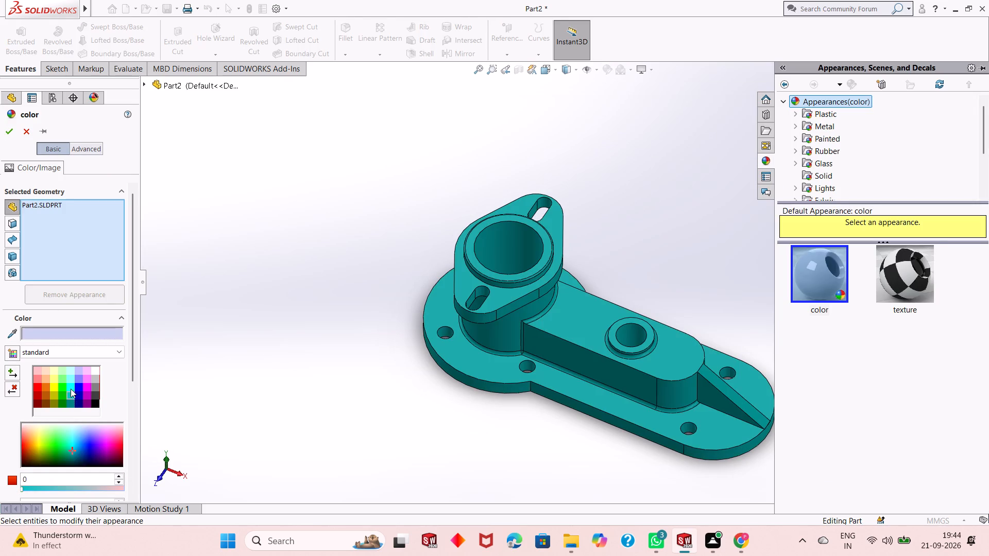
left_click(72, 386)
left_click(72, 376)
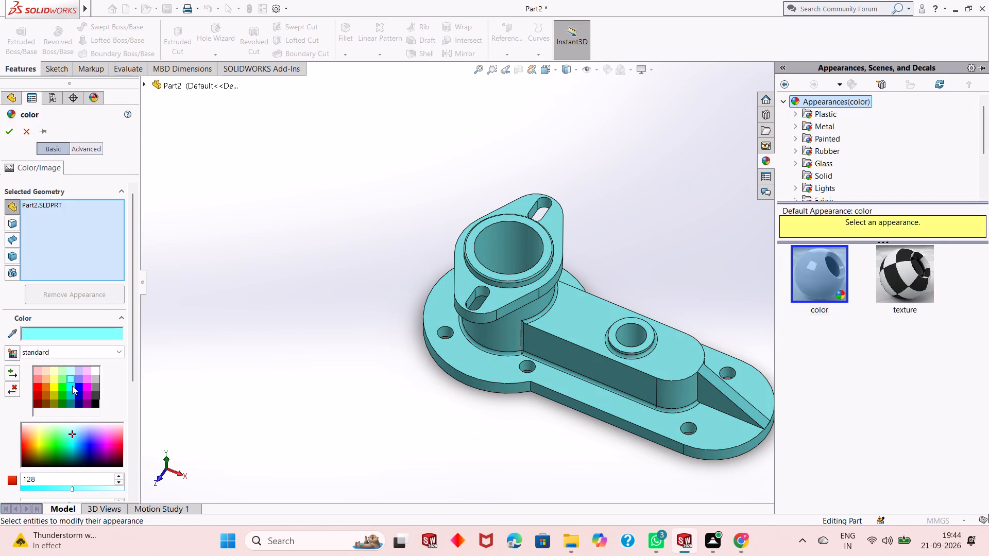
left_click(72, 387)
left_click(69, 404)
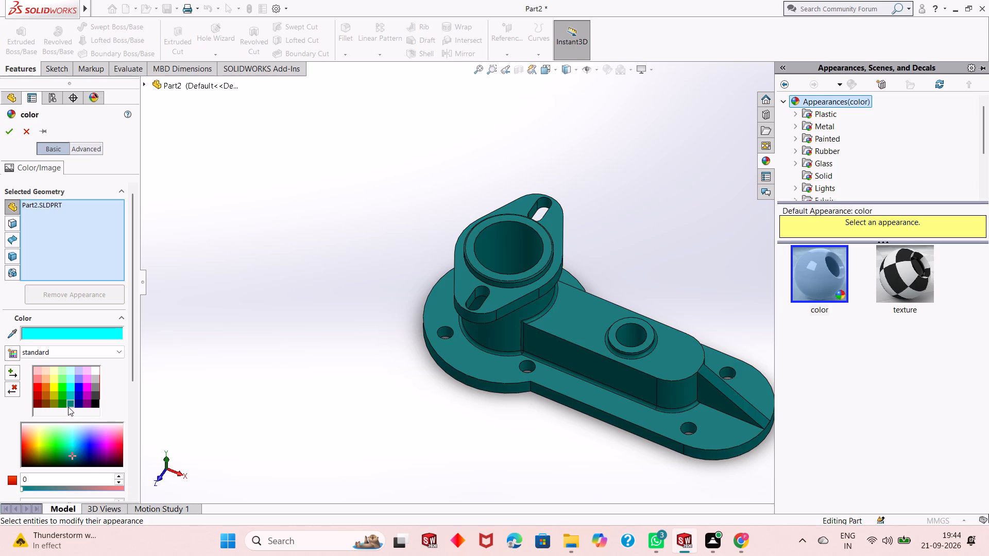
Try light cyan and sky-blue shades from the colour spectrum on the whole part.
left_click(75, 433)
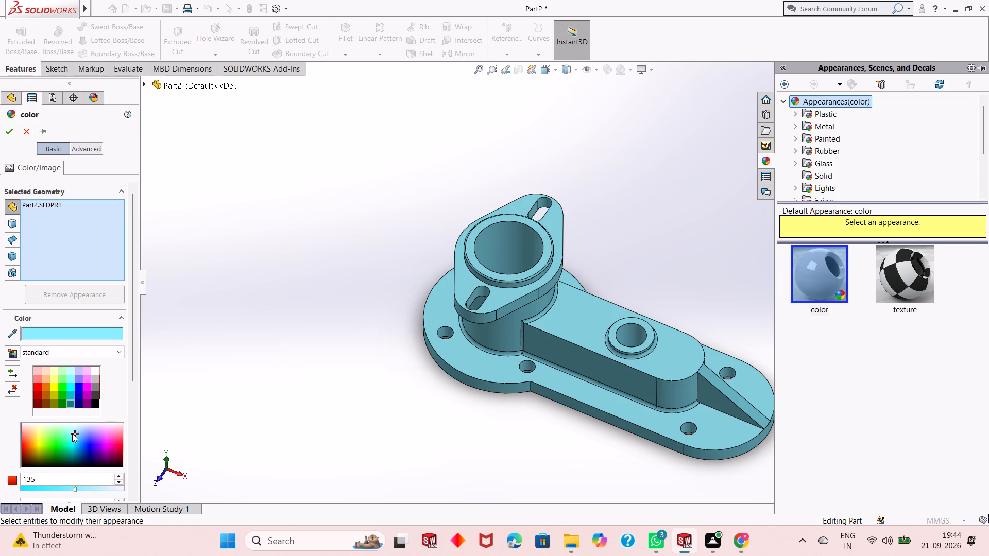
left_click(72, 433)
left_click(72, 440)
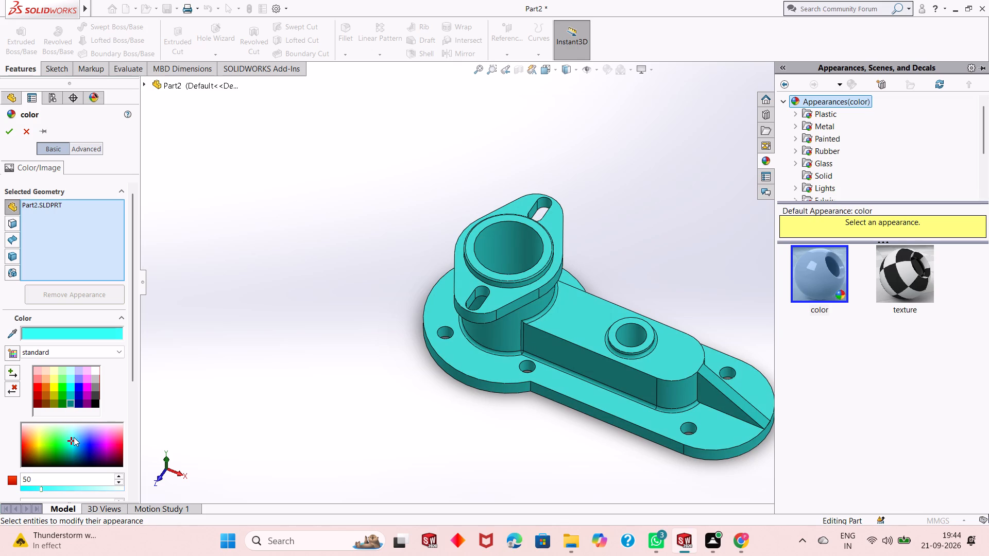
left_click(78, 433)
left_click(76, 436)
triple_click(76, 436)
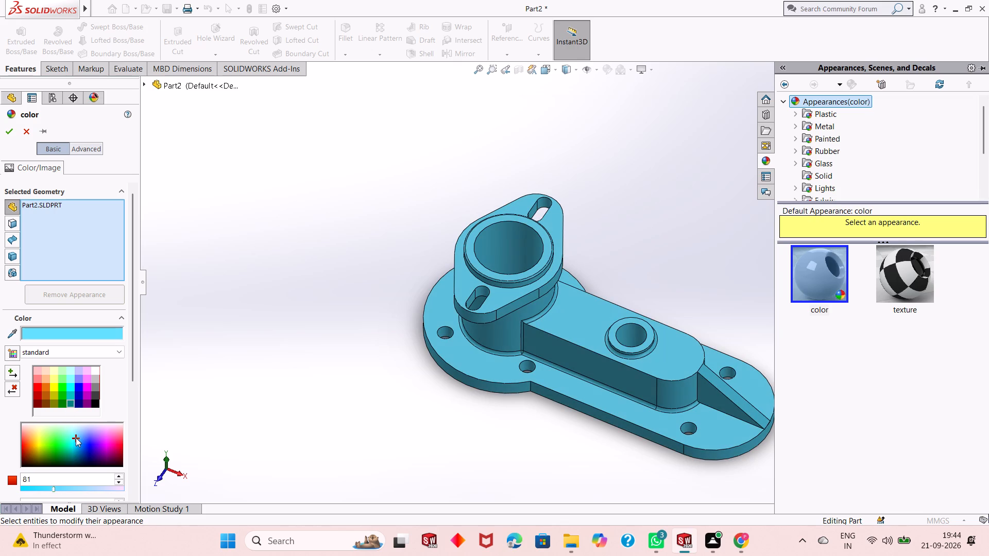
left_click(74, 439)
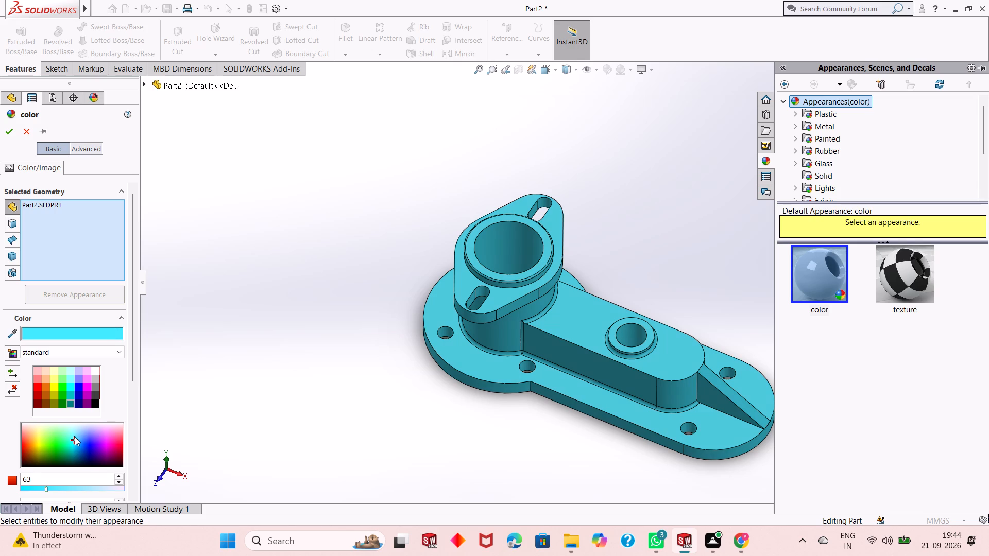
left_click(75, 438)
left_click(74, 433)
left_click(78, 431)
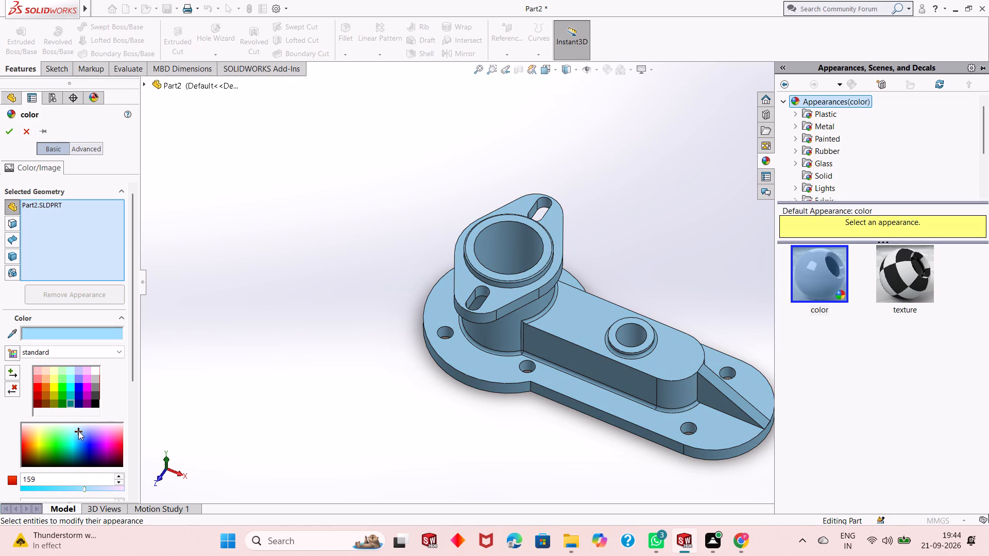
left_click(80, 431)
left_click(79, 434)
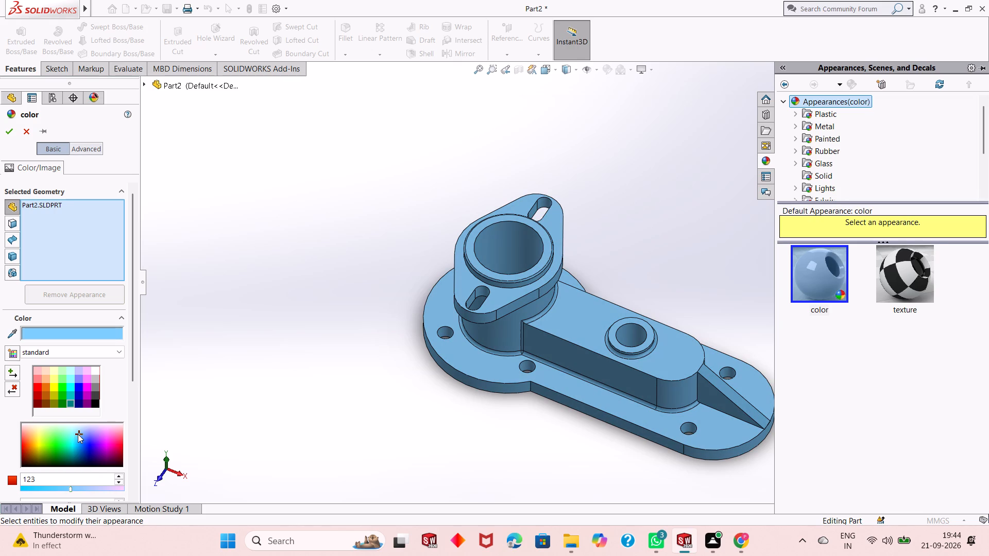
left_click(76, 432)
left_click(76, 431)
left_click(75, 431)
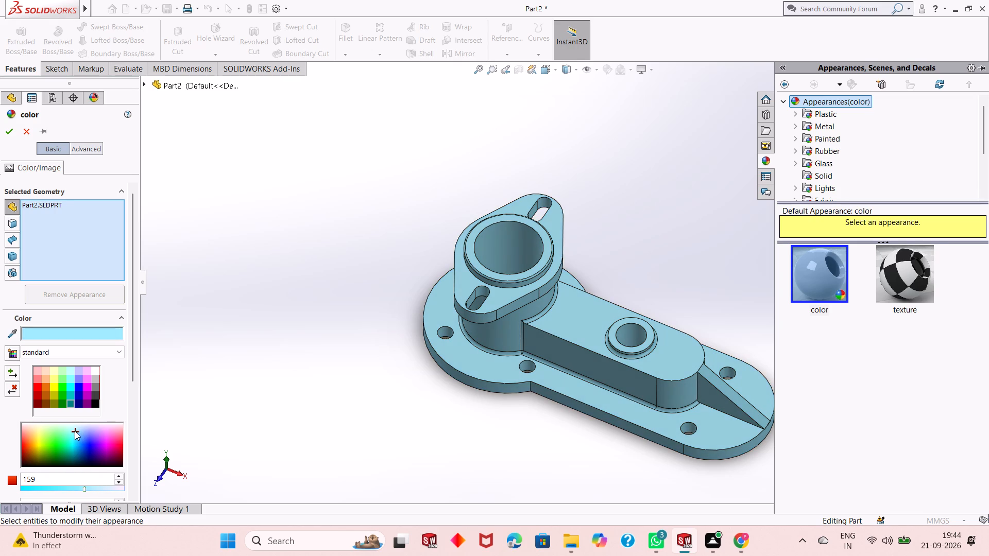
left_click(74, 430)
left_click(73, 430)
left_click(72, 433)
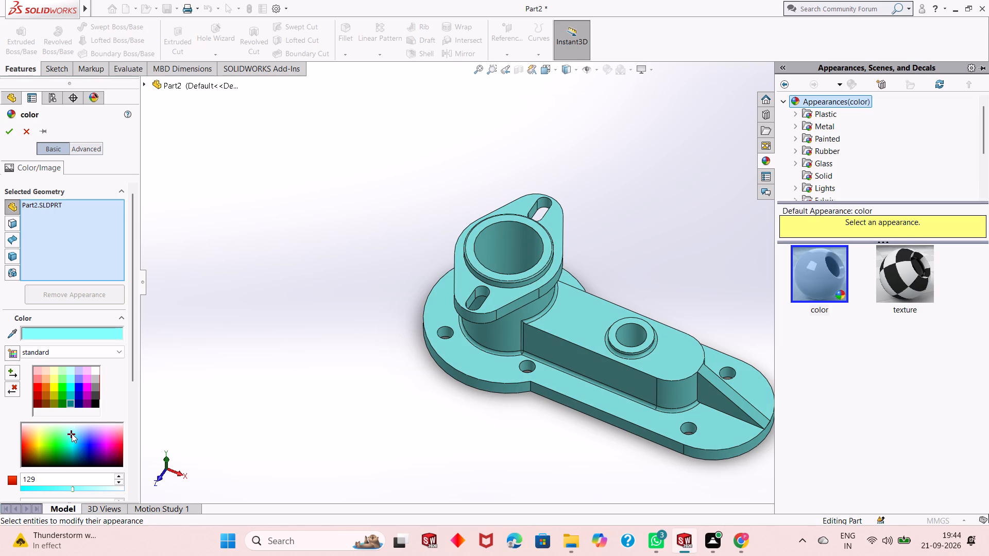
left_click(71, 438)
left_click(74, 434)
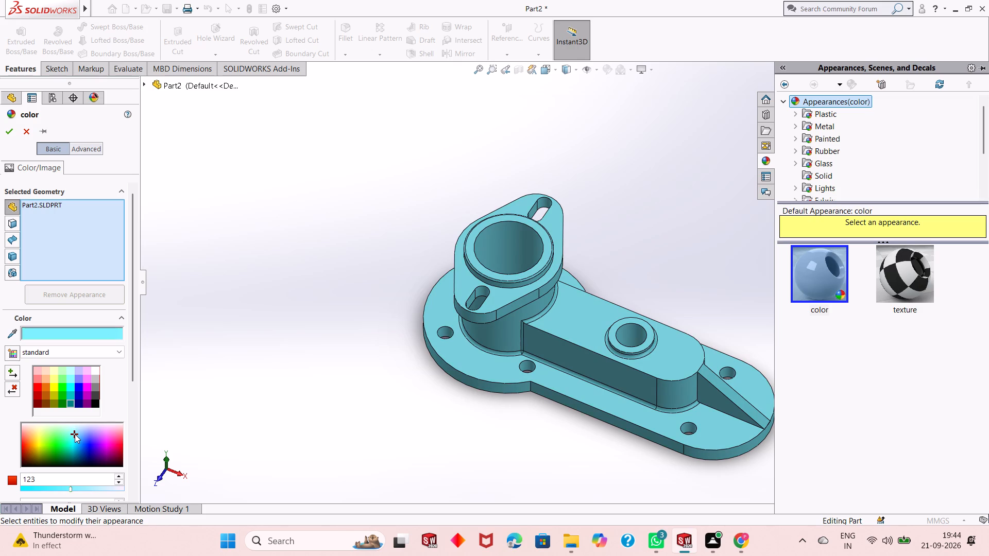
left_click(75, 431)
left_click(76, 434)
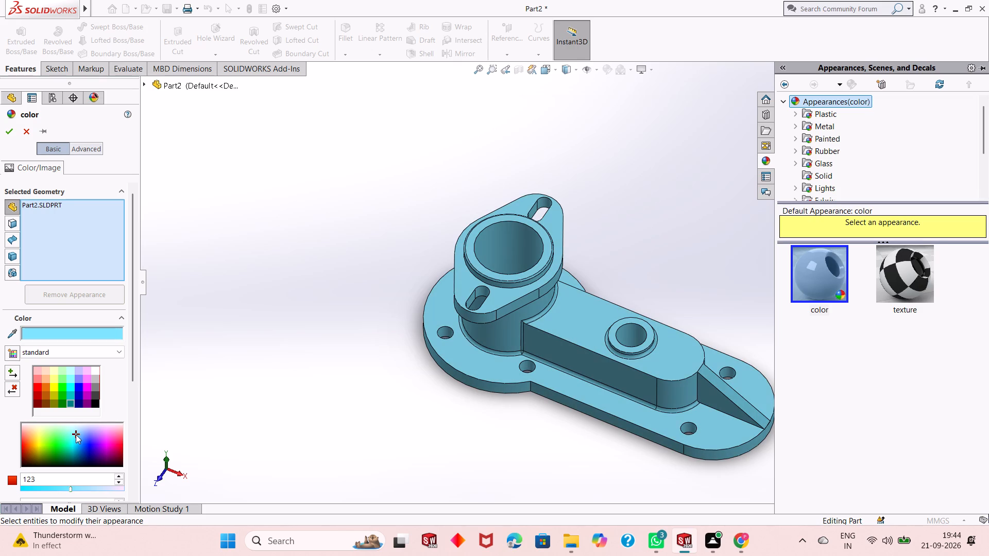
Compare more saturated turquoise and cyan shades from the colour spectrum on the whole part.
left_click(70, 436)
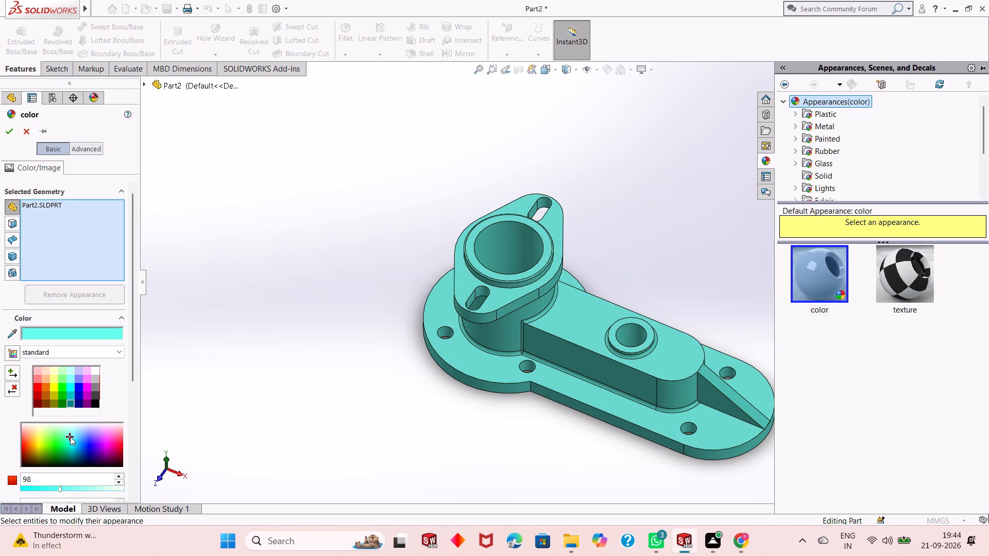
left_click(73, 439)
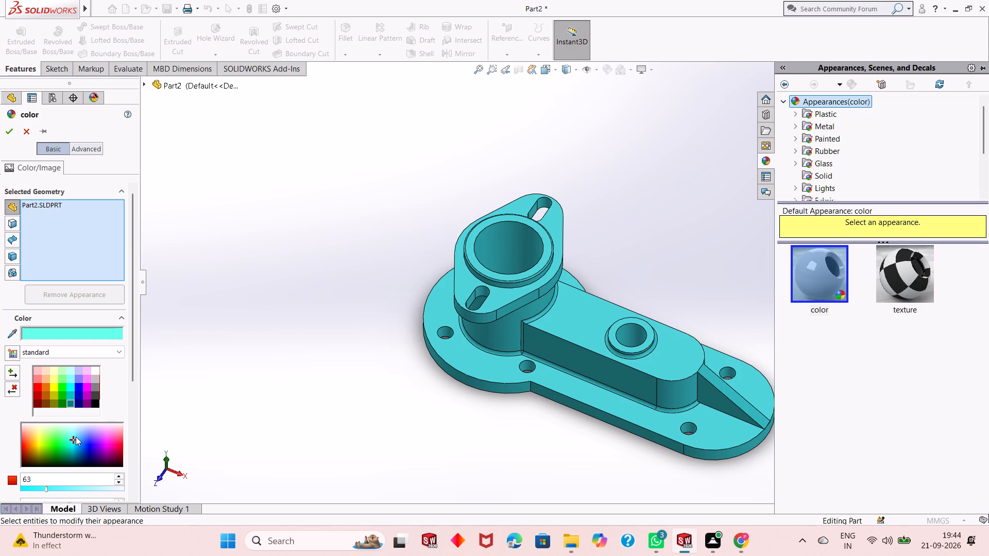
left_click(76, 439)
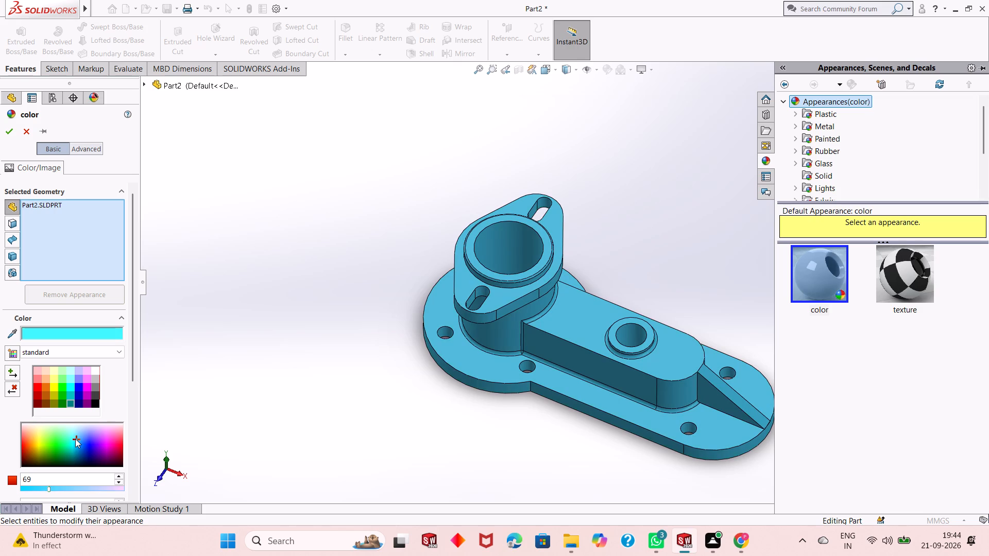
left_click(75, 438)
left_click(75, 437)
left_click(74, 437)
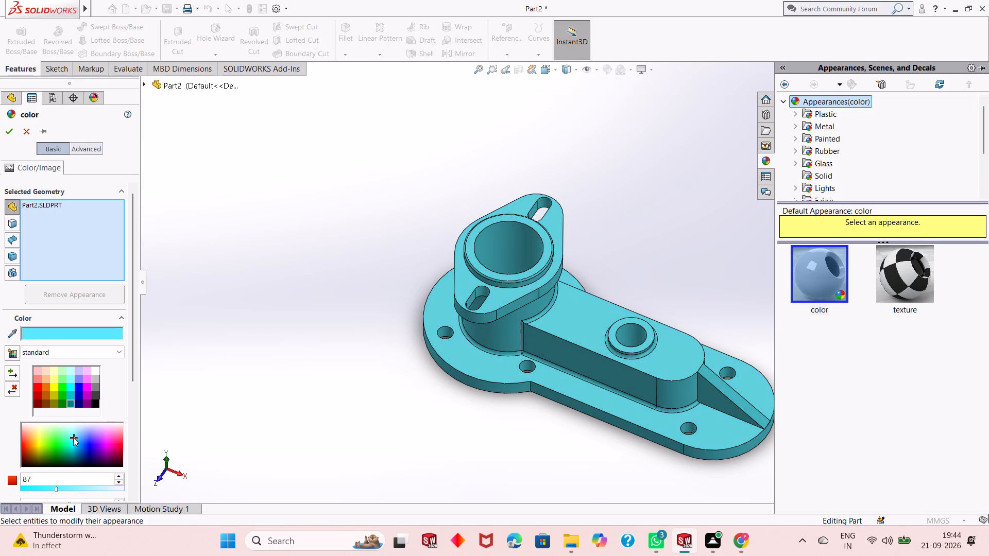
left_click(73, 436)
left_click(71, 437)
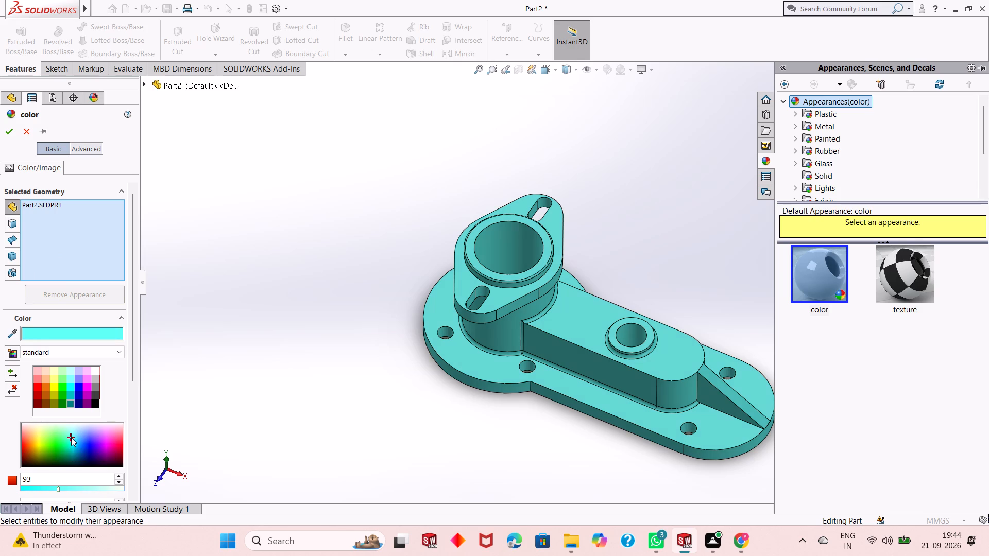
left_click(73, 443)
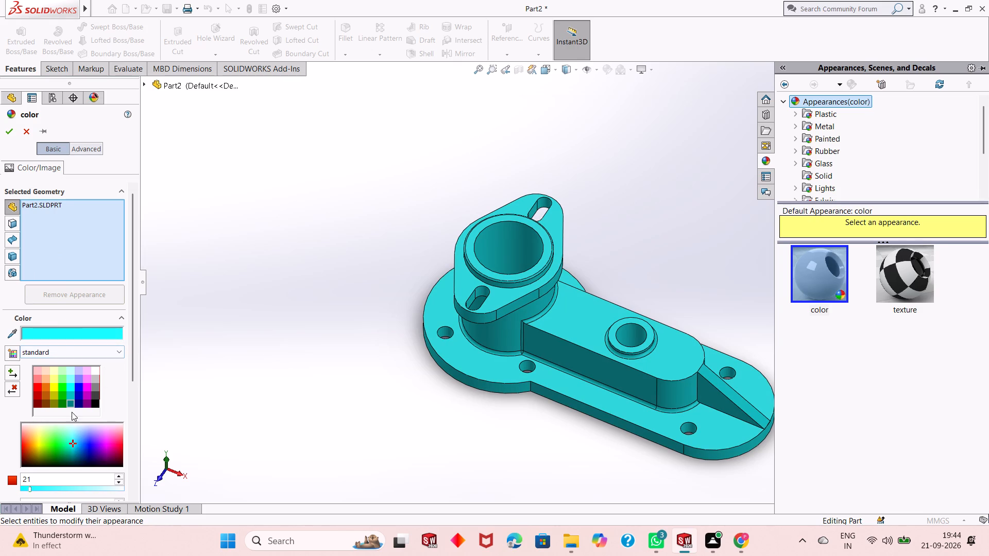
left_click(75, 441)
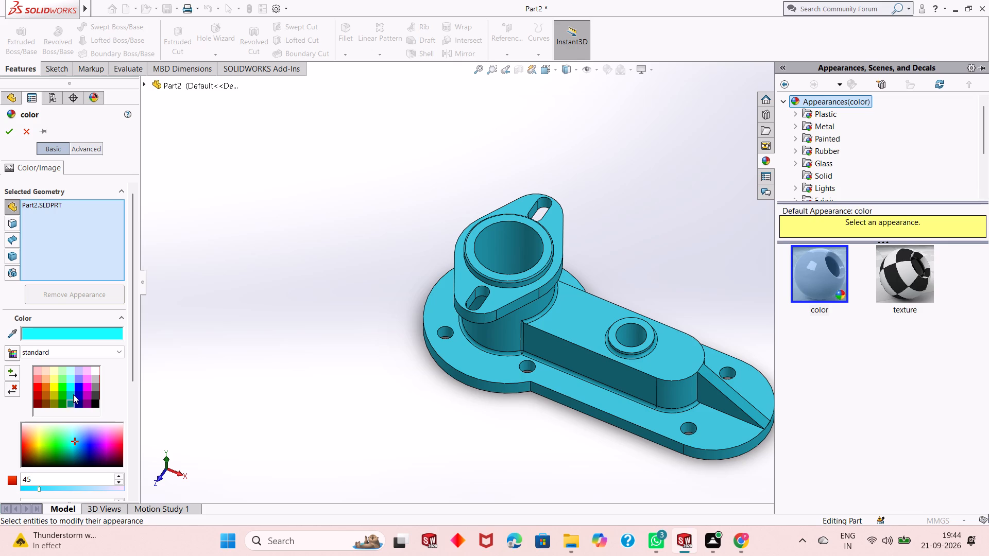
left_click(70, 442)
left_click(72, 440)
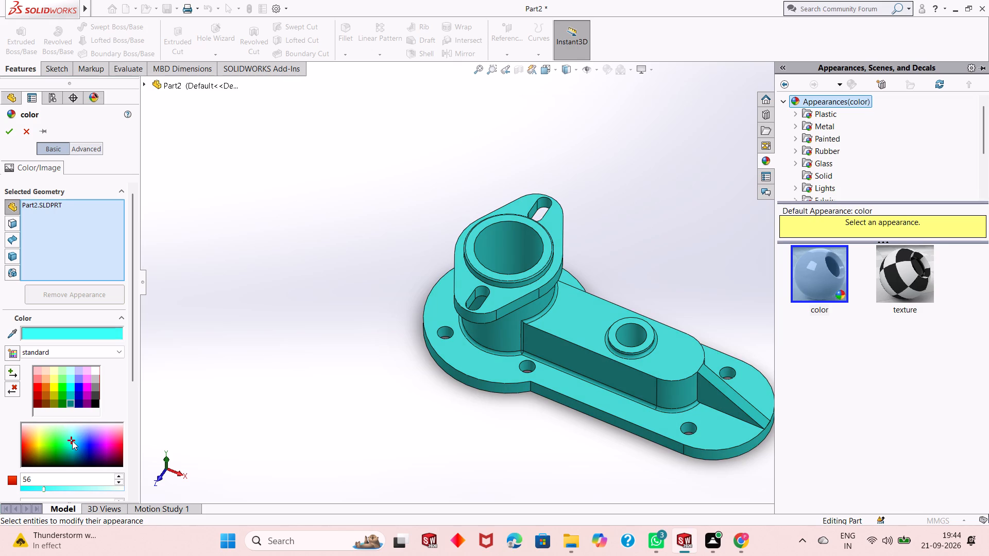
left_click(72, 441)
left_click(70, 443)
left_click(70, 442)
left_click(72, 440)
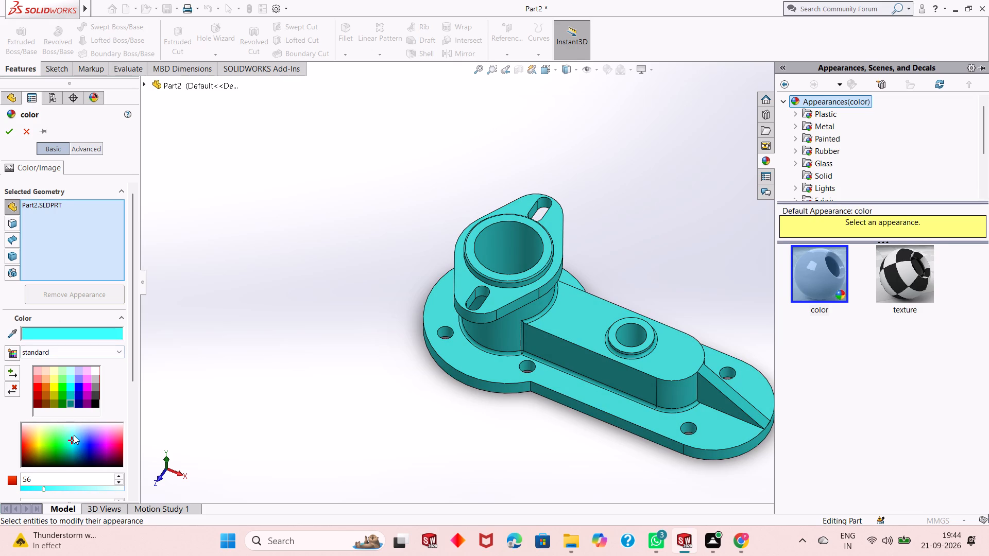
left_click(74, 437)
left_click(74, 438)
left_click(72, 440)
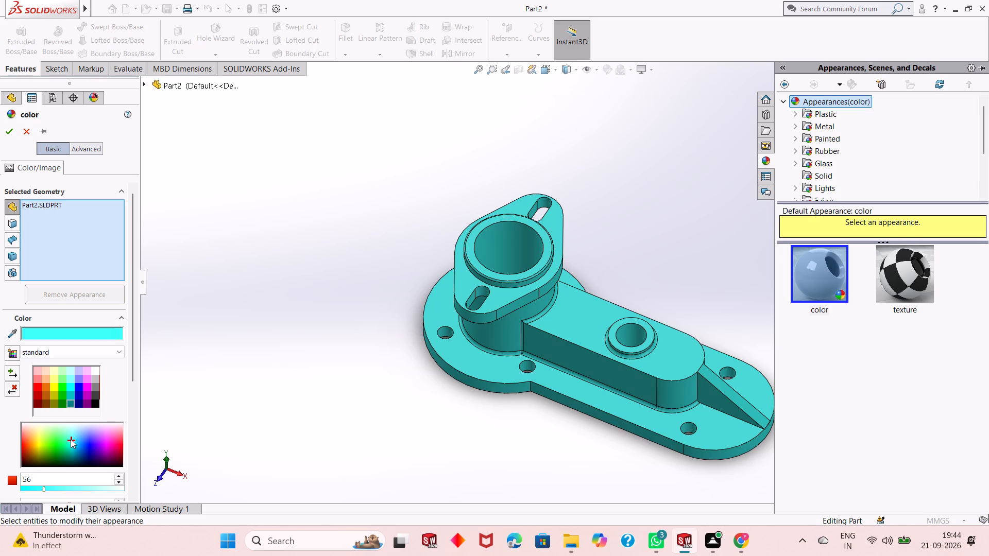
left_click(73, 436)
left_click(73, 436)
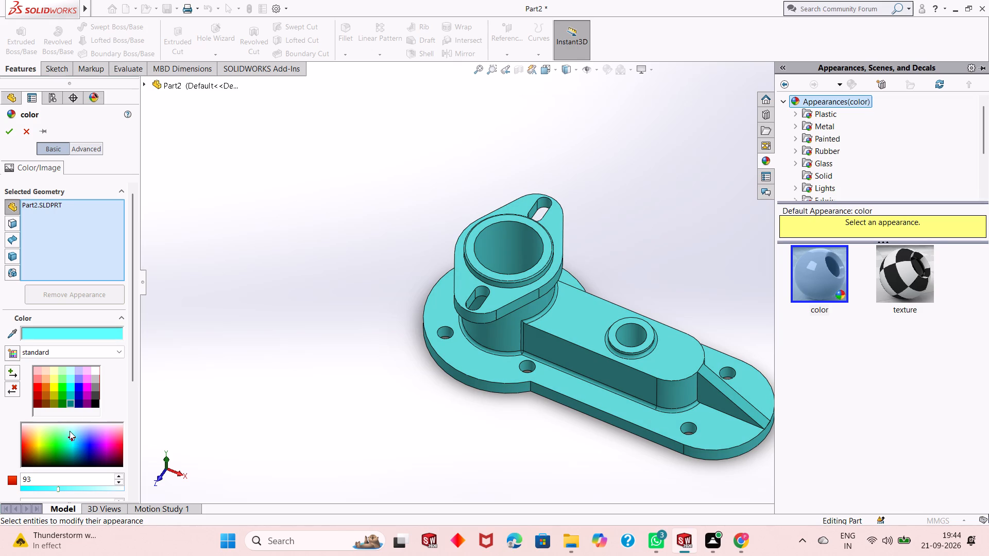
Colour the whole part a medium cyan-blue with a red value of 81 and accept the colour.
left_click(73, 436)
left_click(75, 434)
left_click(75, 438)
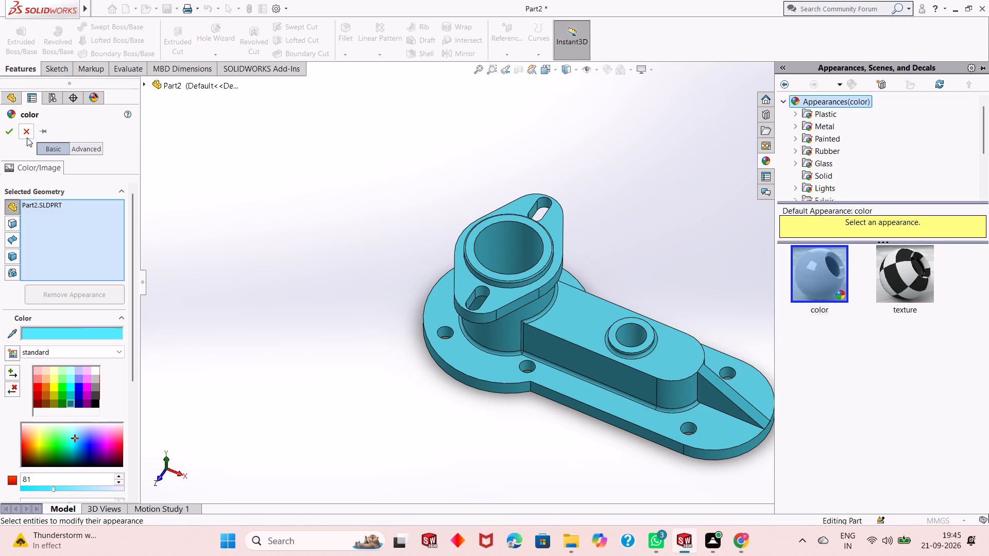
left_click(12, 130)
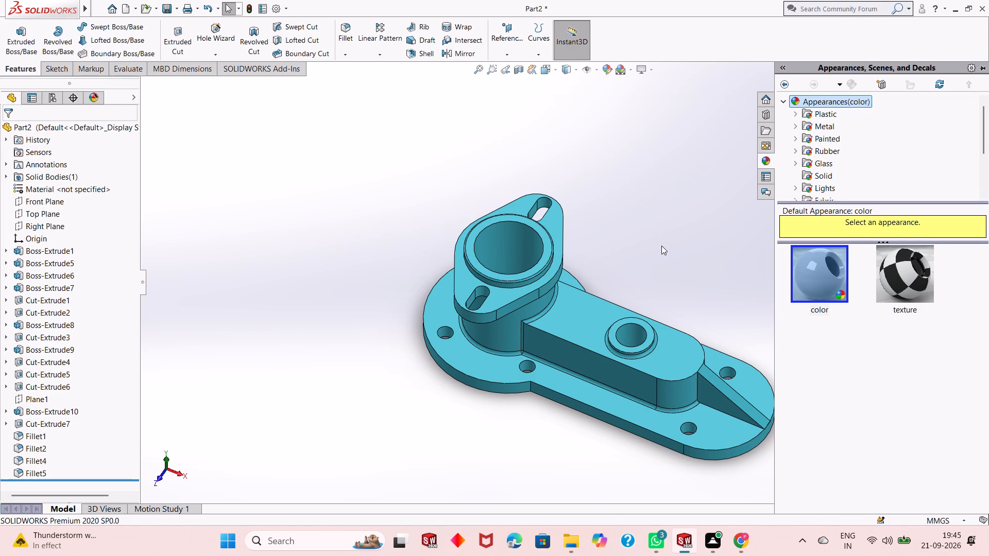
Apply the polished aluminum metal appearance to the inner face of the large boss bore.
left_click(782, 98)
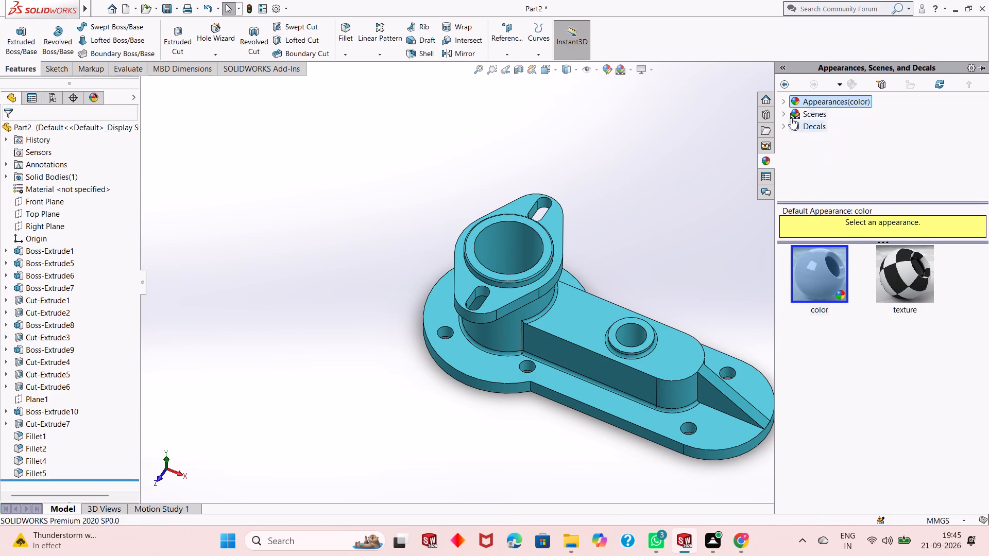
left_click(782, 100)
left_click(813, 125)
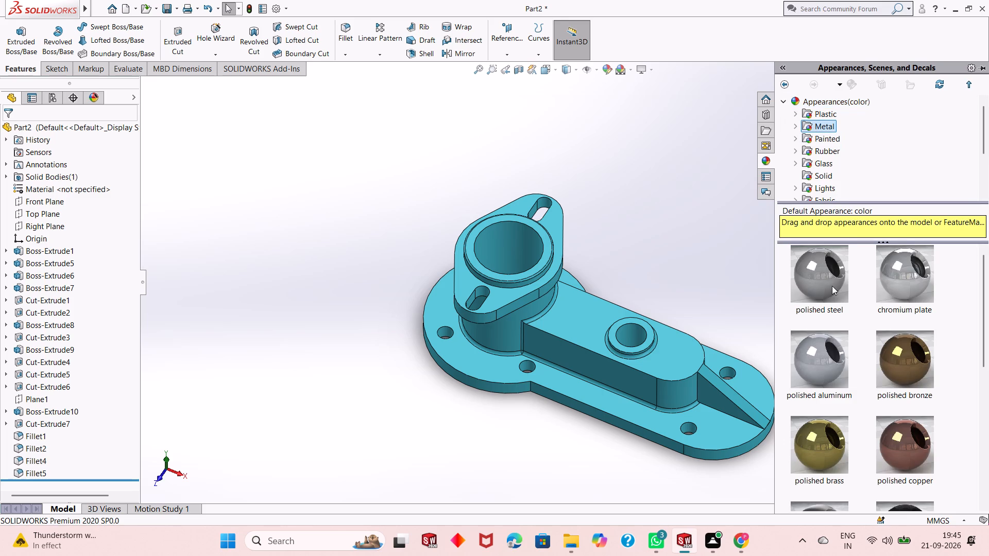
left_click_drag(829, 373, 681, 281)
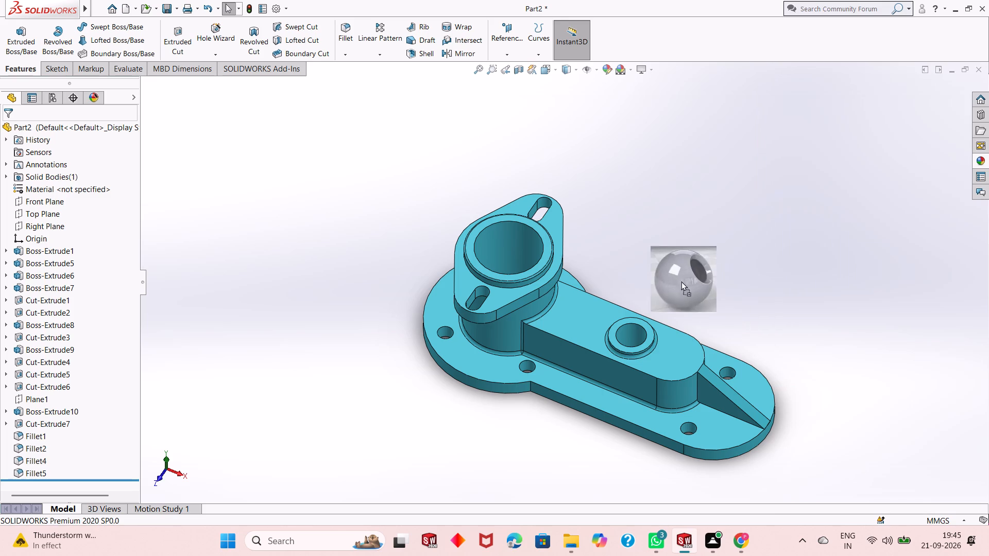
left_click_drag(681, 281, 515, 254)
left_click(515, 254)
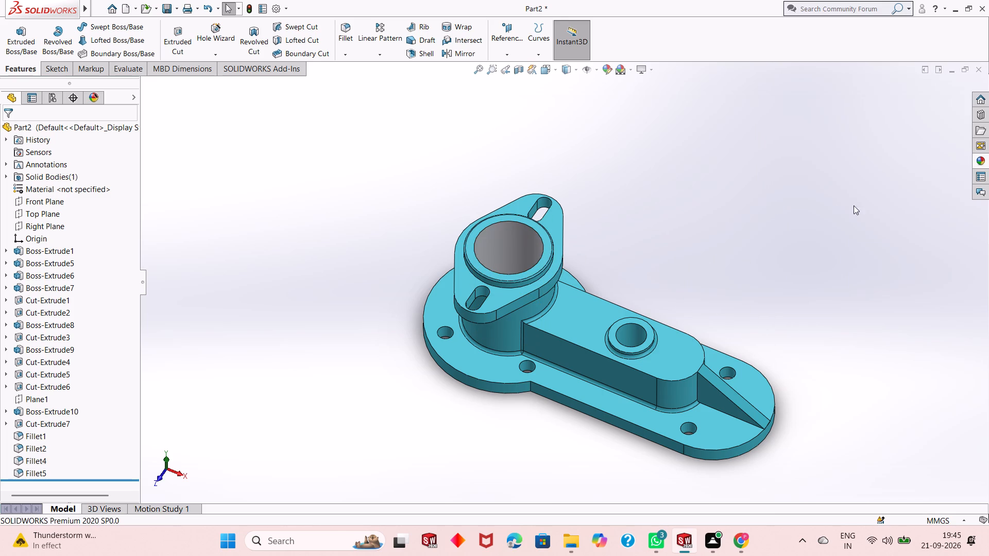
Apply the polished aluminum metal appearance to the slot cut feature so both flange slots take it.
left_click(980, 158)
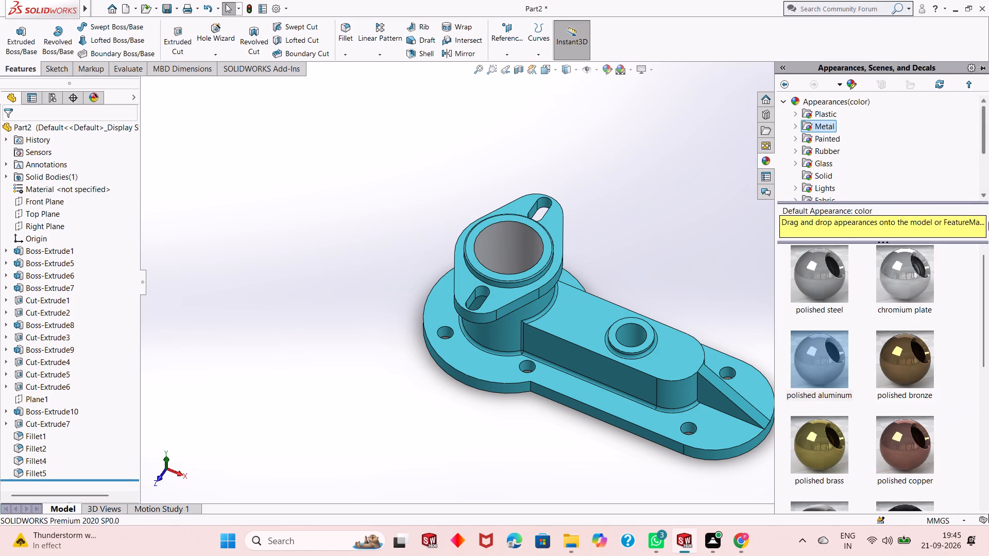
left_click_drag(833, 364, 673, 271)
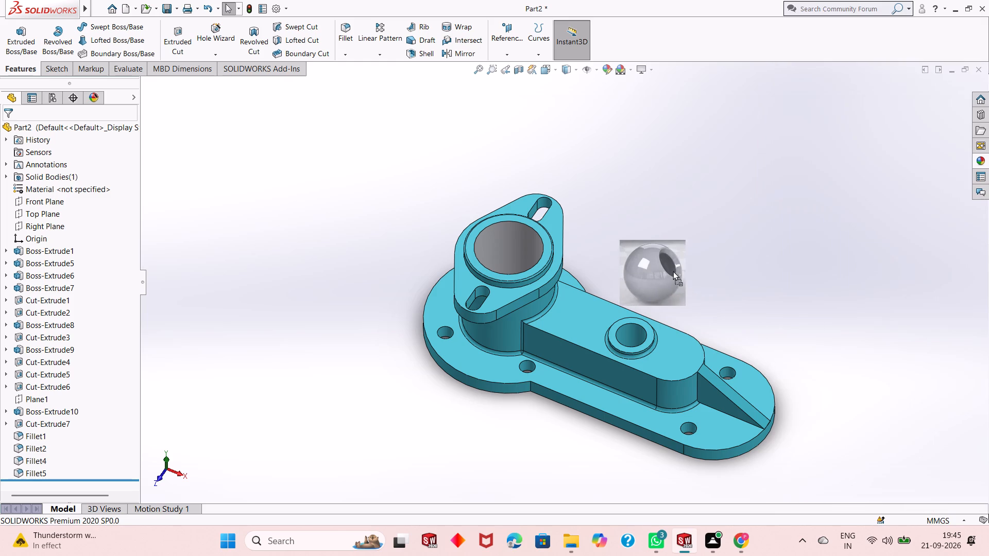
left_click_drag(673, 271, 541, 201)
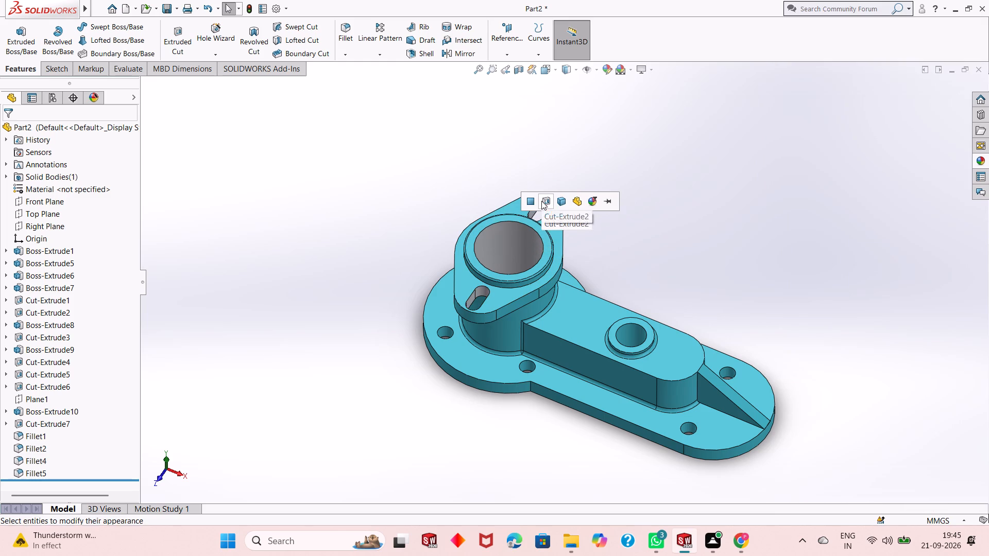
left_click(541, 201)
Apply the polished aluminum appearance to the bore of the small boss on top of the block.
left_click(976, 162)
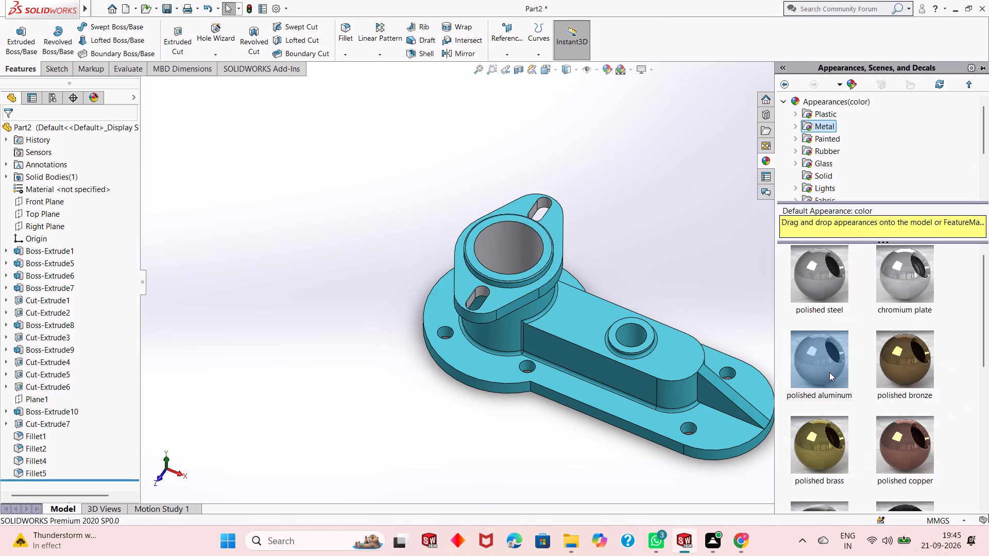
left_click_drag(829, 372, 633, 335)
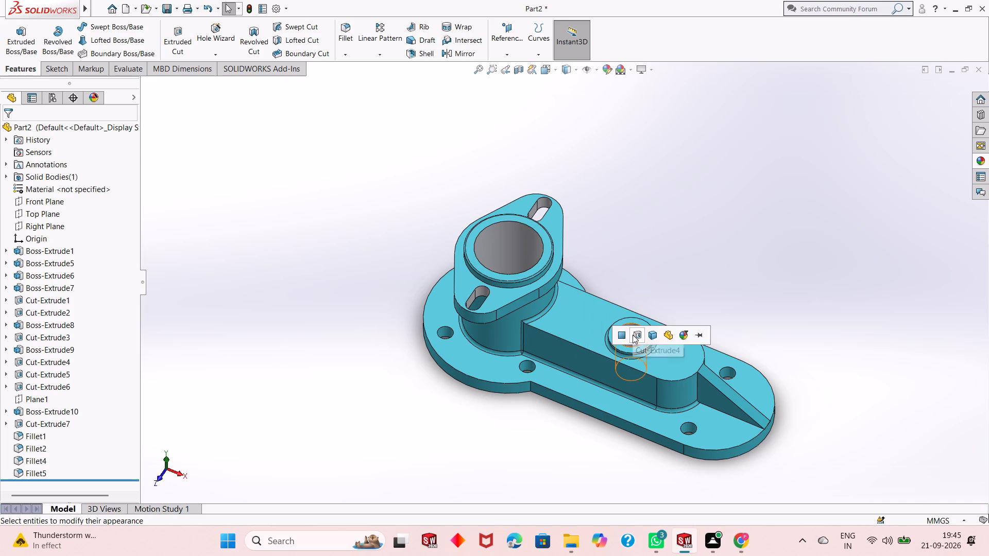
left_click(633, 335)
Apply the polished aluminum appearance to the base plate's hole cuts, both beside the rib and around the large boss.
left_click(985, 163)
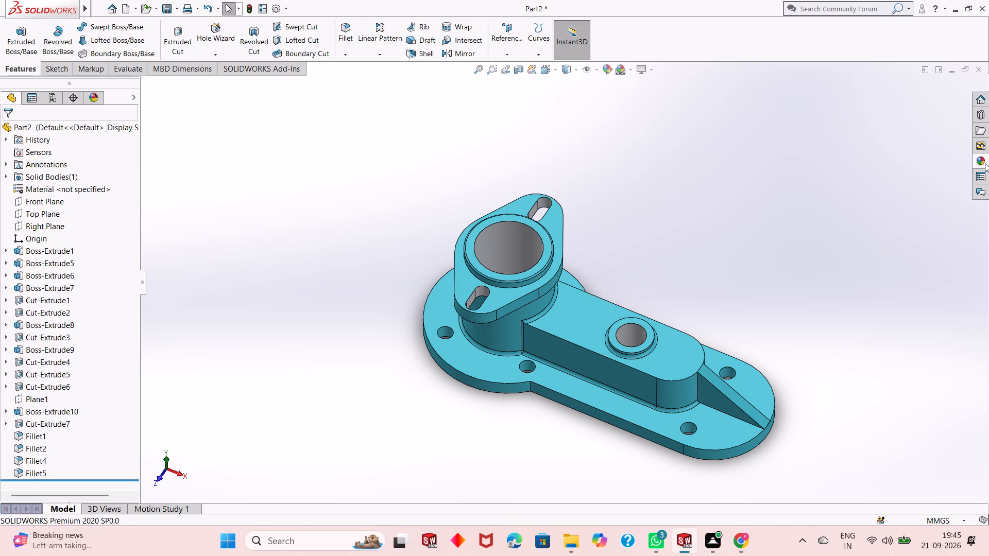
left_click_drag(820, 367, 720, 372)
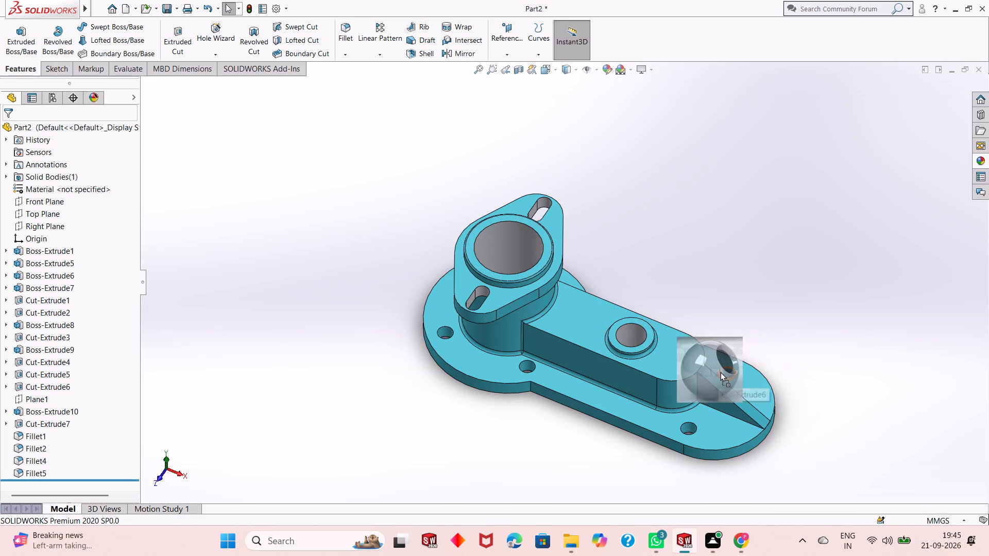
left_click_drag(720, 372, 728, 368)
left_click(728, 368)
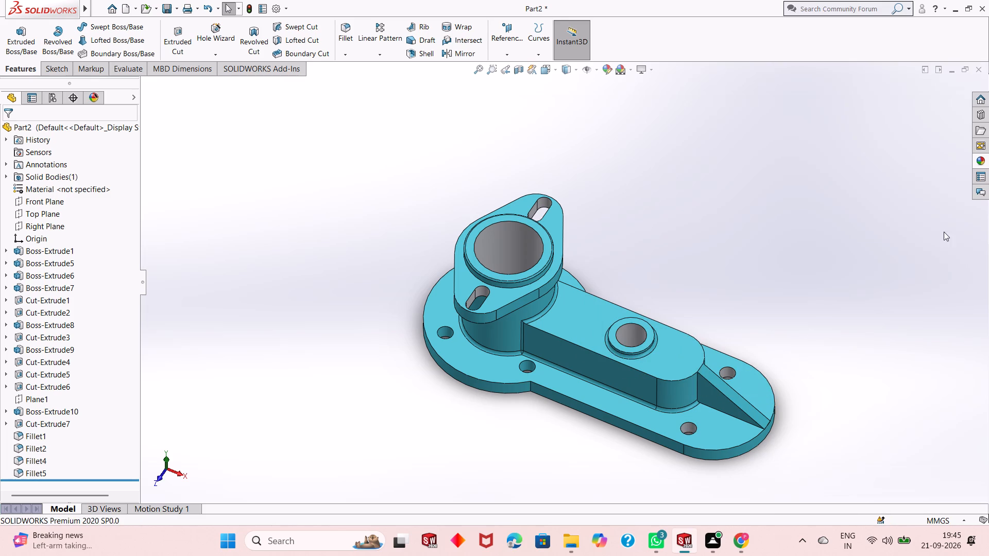
left_click(978, 163)
left_click_drag(828, 362, 781, 362)
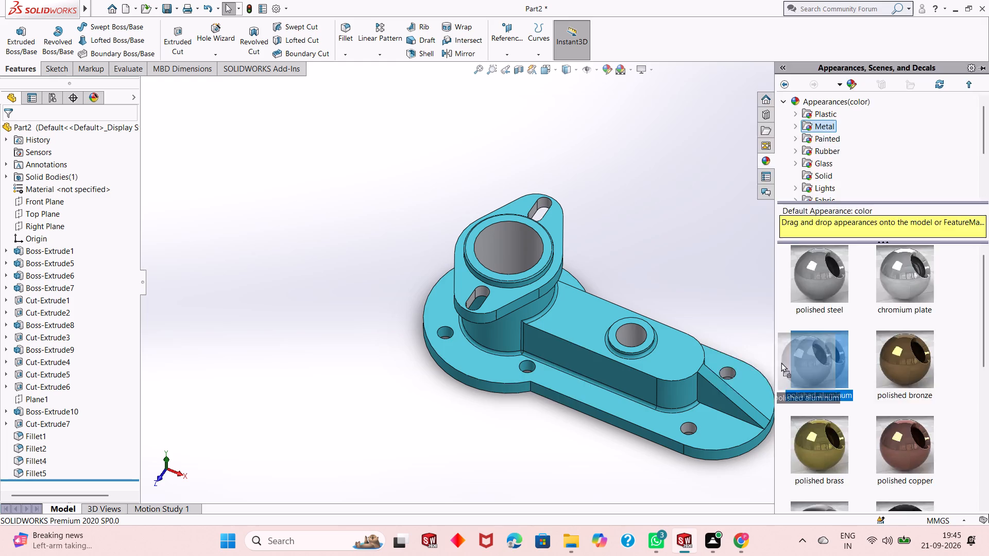
left_click_drag(781, 362, 523, 362)
left_click(523, 362)
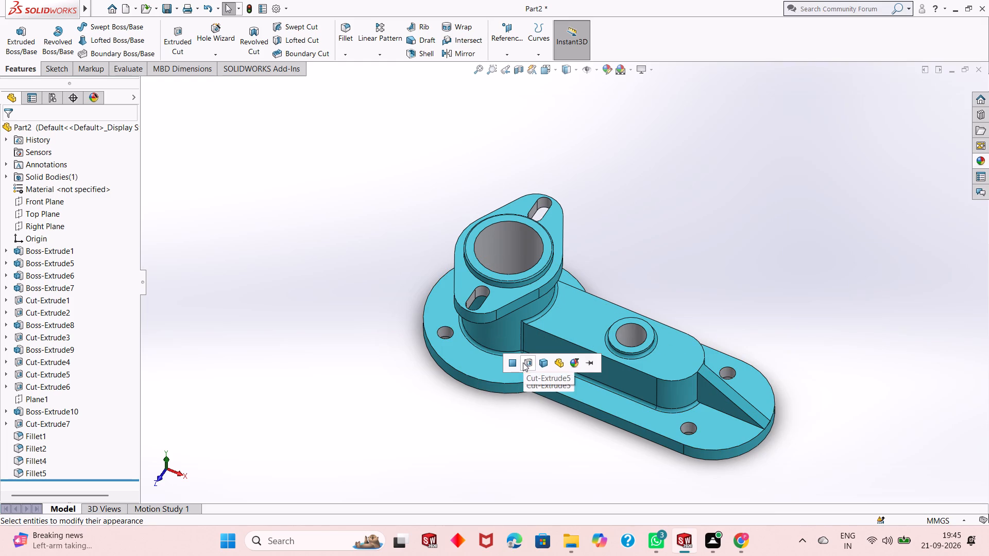
key("Escape")
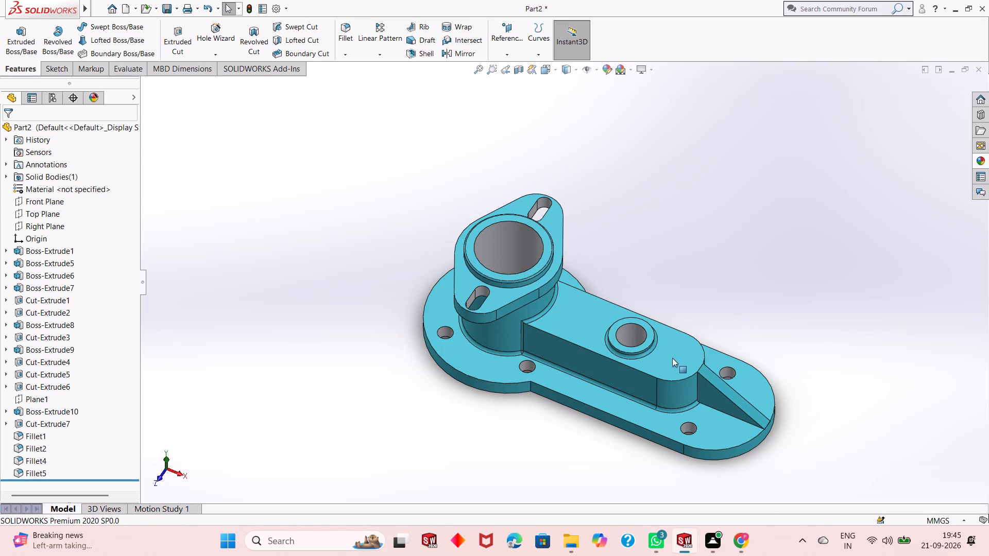
Examine the coloured part from several angles to check the appearance of its bores, slots and base holes.
middle_click_drag(661, 374, 655, 314)
scroll(528, 337, "down", 2)
middle_click_drag(552, 355, 562, 352)
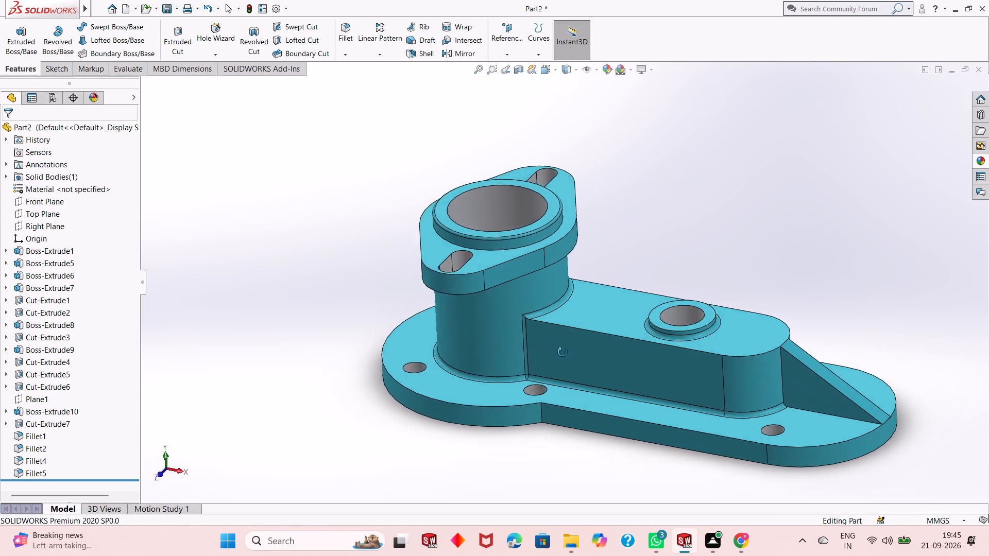
middle_click_drag(562, 352, 518, 454)
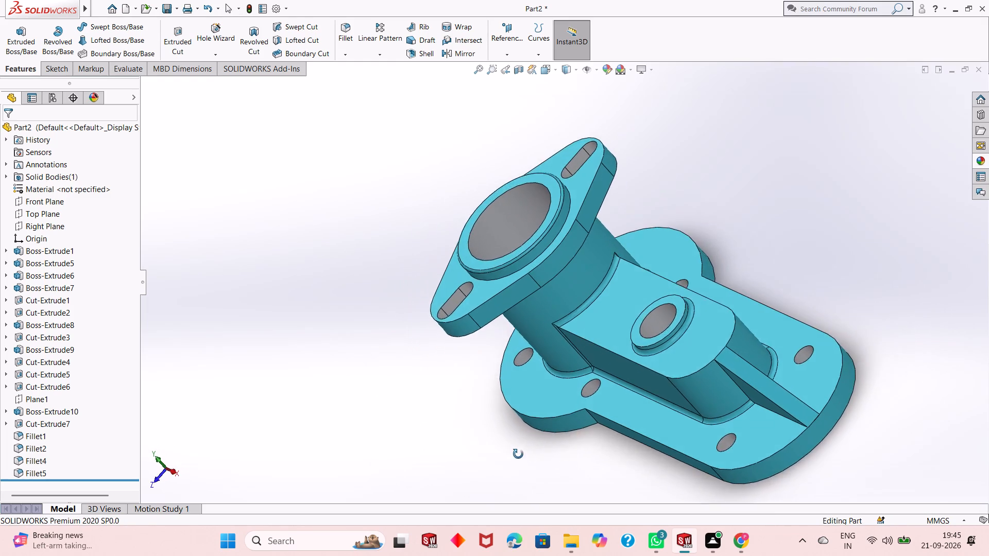
middle_click_drag(518, 454, 520, 460)
scroll(520, 460, "up", 1)
middle_click_drag(535, 376, 564, 439)
scroll(588, 316, "down", 2)
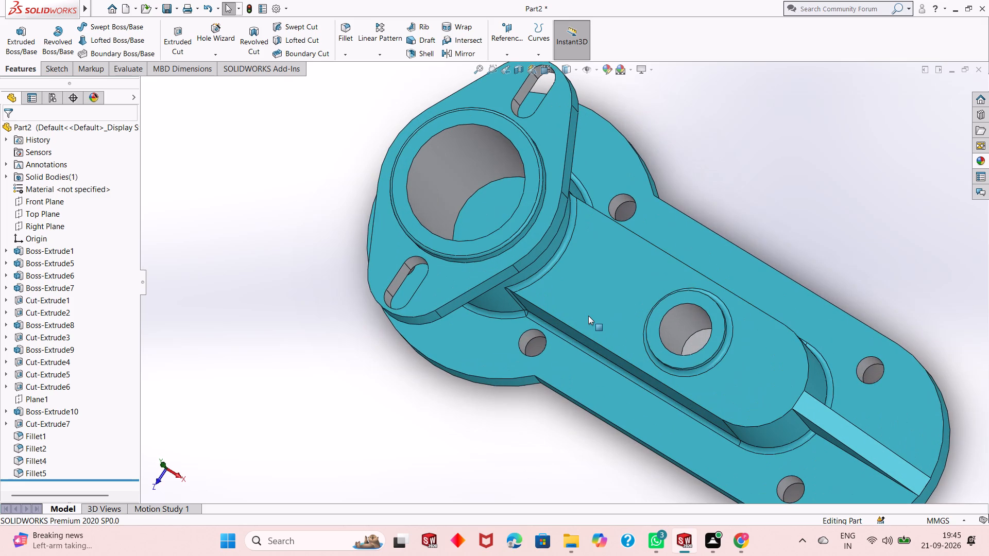
middle_click_drag(588, 316, 595, 261)
scroll(594, 259, "up", 2)
middle_click_drag(604, 333, 663, 246)
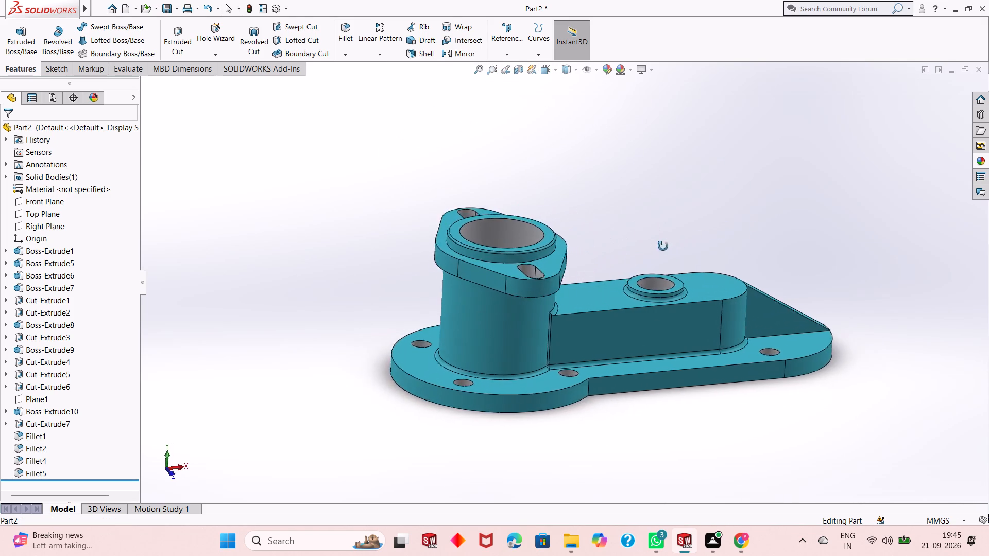
middle_click_drag(663, 246, 611, 319)
scroll(607, 337, "up", 1)
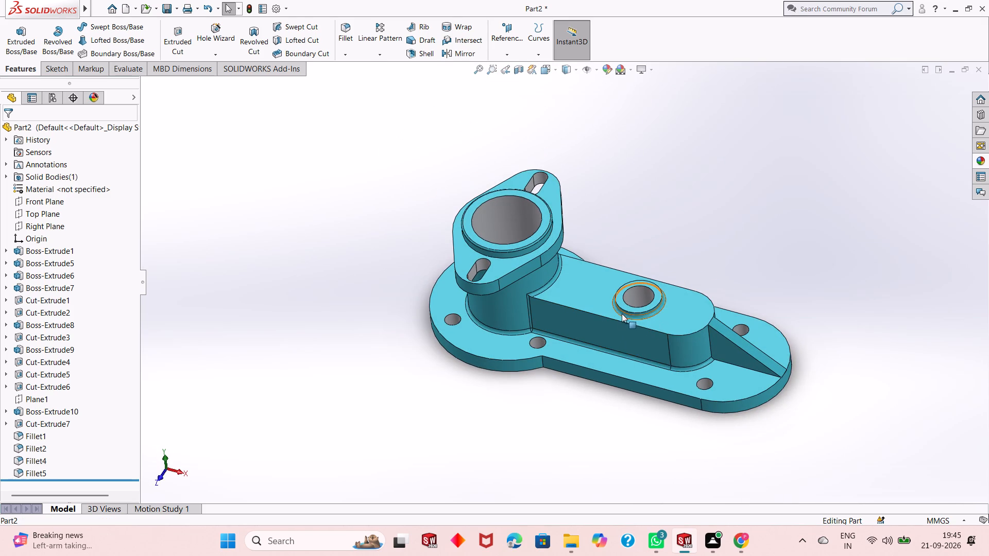
scroll(621, 312, "up", 1)
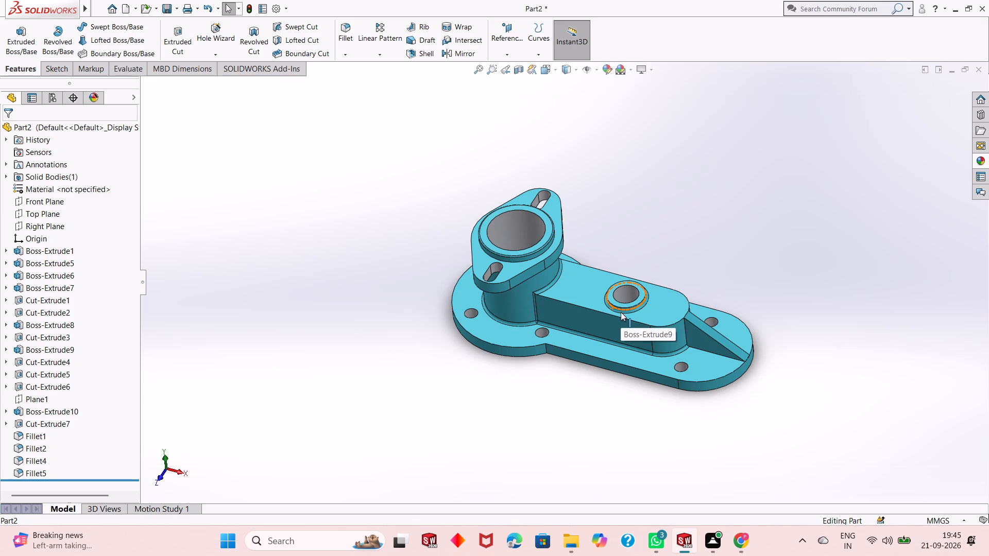
scroll(742, 373, "down", 2)
scroll(577, 262, "up", 2)
scroll(531, 194, "down", 1)
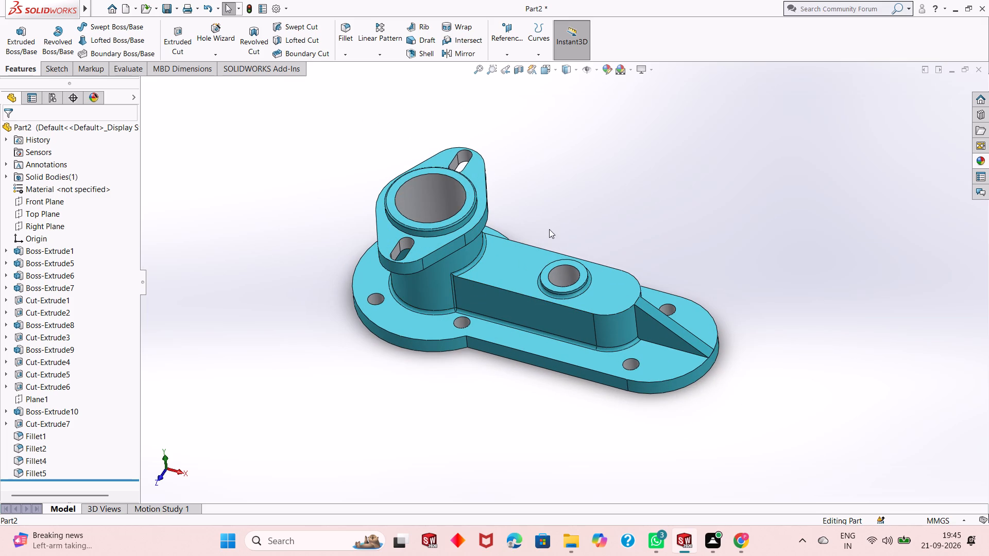
Set the isometric view and save the part in the Downloads folder as Double flanged bearing housing.
key("ctrl+s")
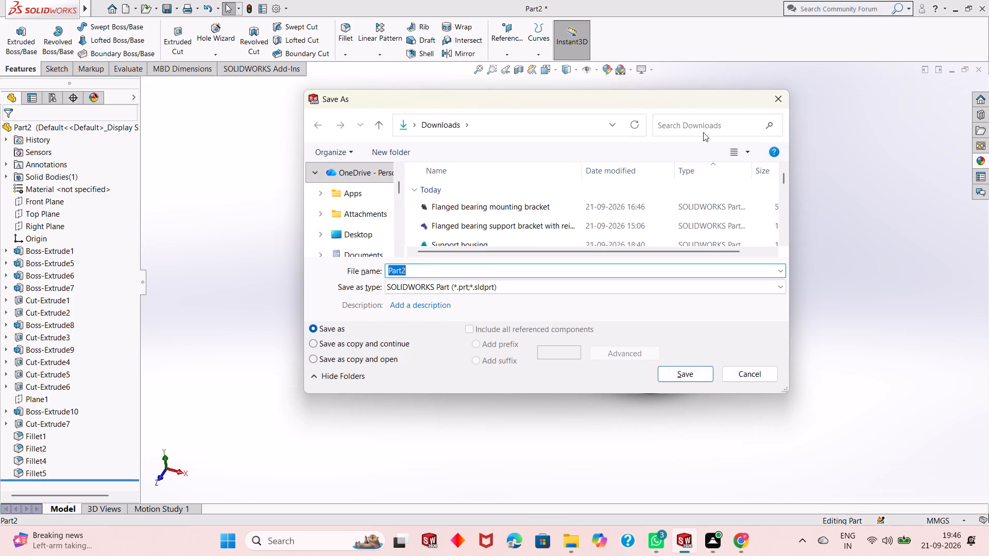
left_click(783, 99)
key("ctrl+7")
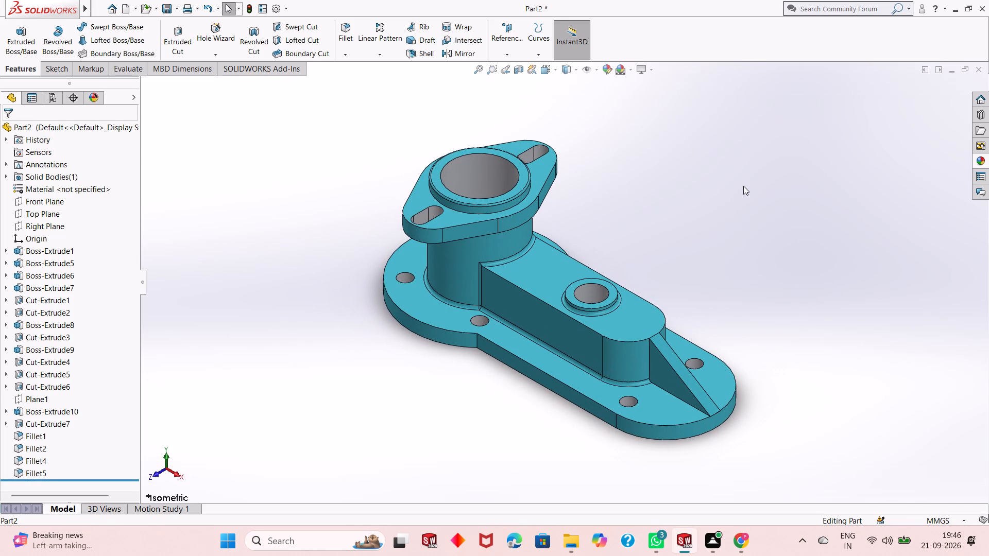
key("ctrl+s")
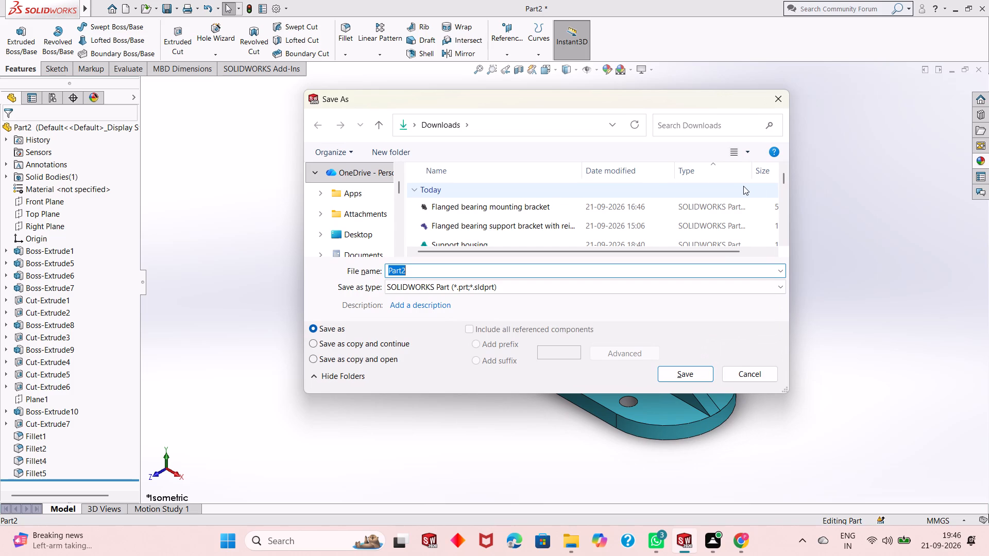
key("shift+d")
type("ouble")
key("space")
type("flanged")
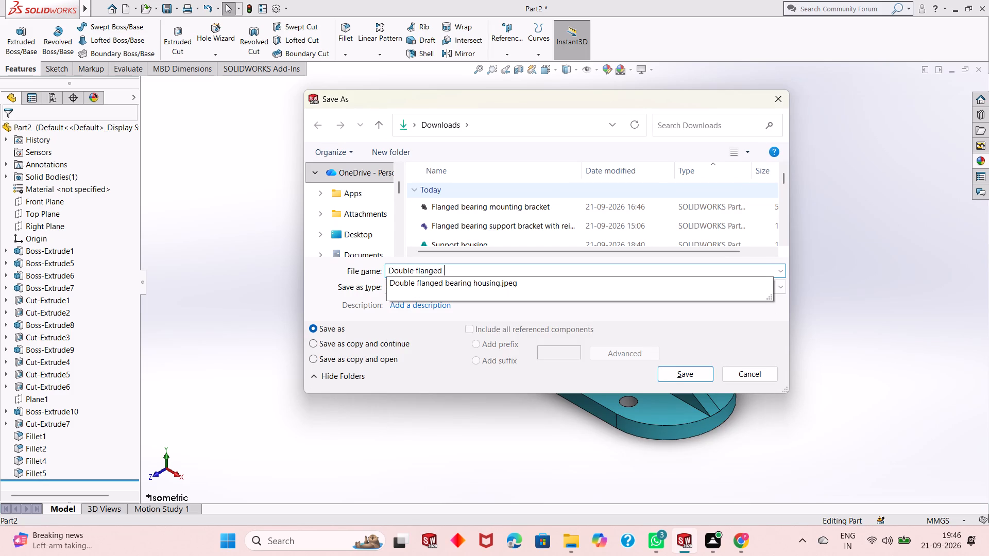
key("space")
type("bearing")
key("space")
type("housing")
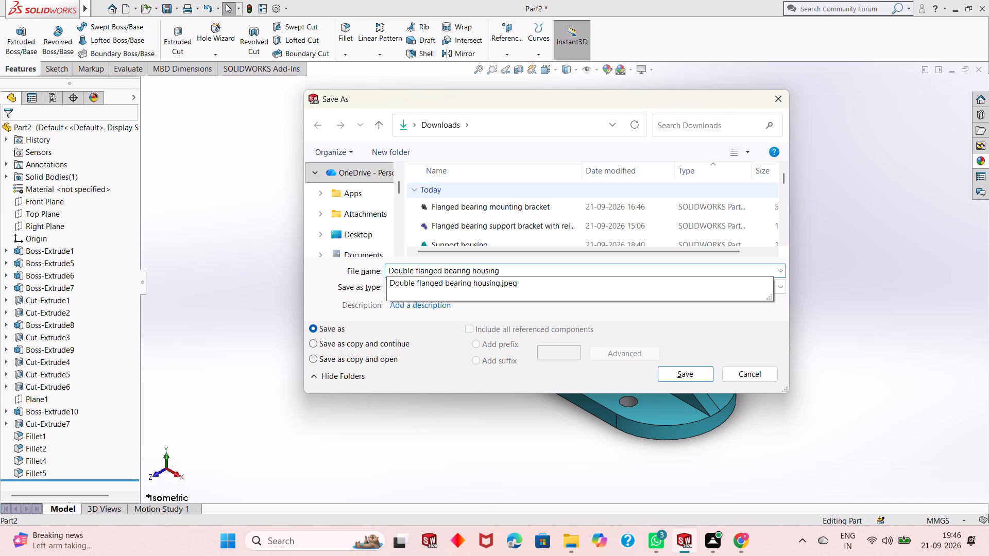
left_click(698, 375)
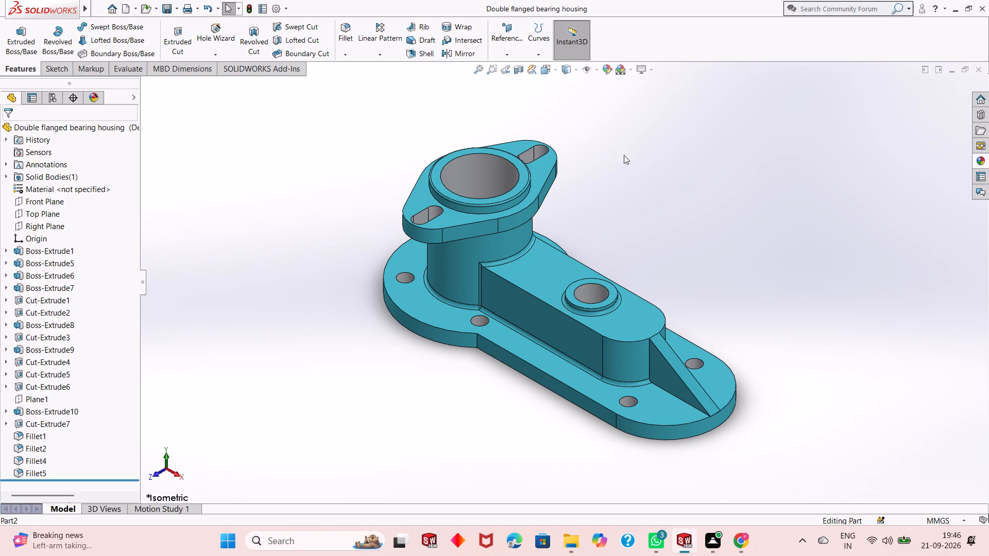
Save a PDF version of the part in Downloads under the name Double flanged bearing housing.
left_click(175, 8)
left_click(181, 32)
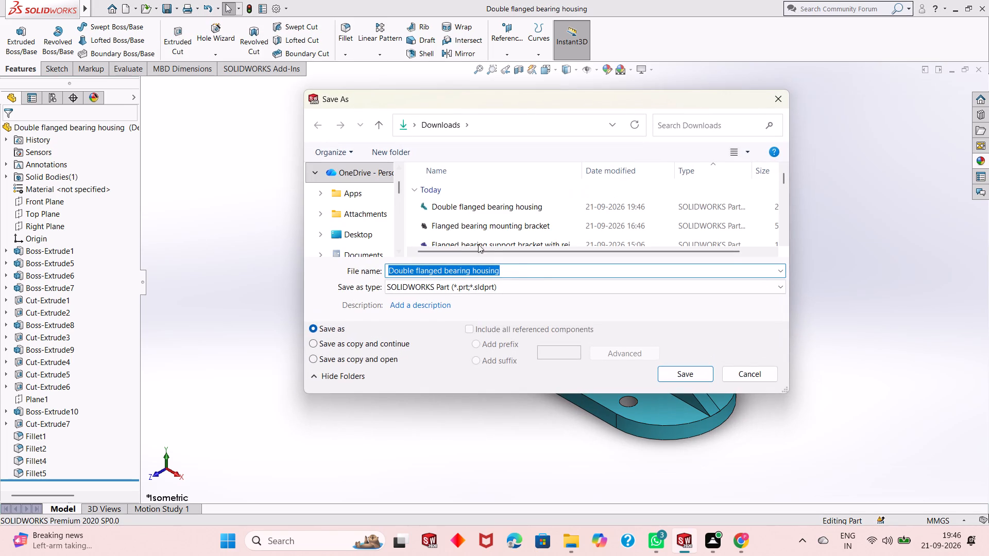
left_click(555, 288)
left_click(577, 78)
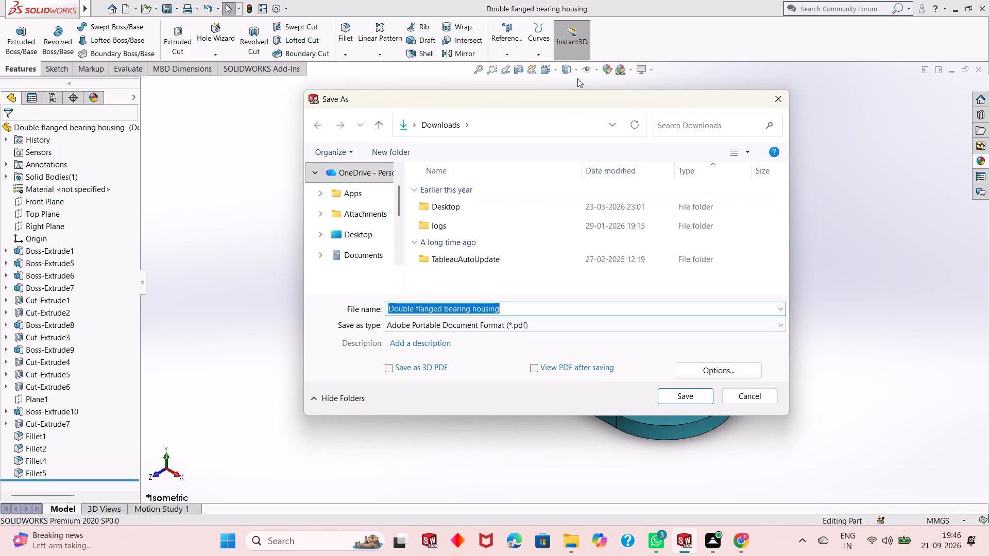
left_click(690, 398)
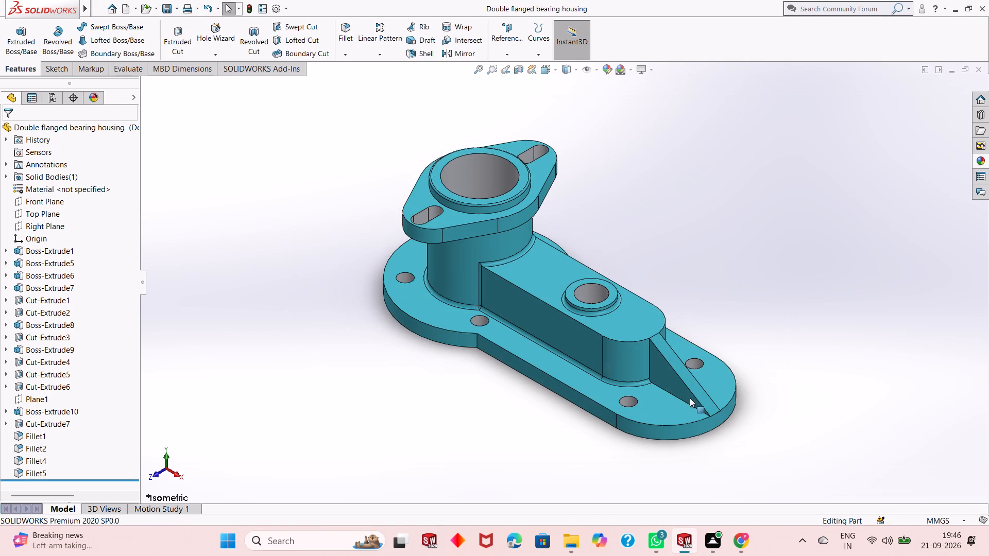